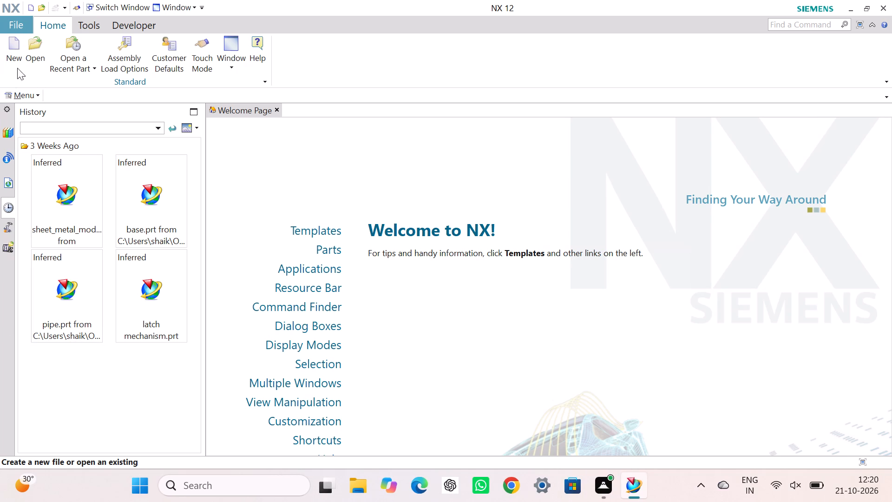
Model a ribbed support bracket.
Start a new file from the millimetre Model template and set its folder to INTERNSHIP\NX Cad on the Desktop.
{"action": "left_click", "coordinate": [8, 47]}
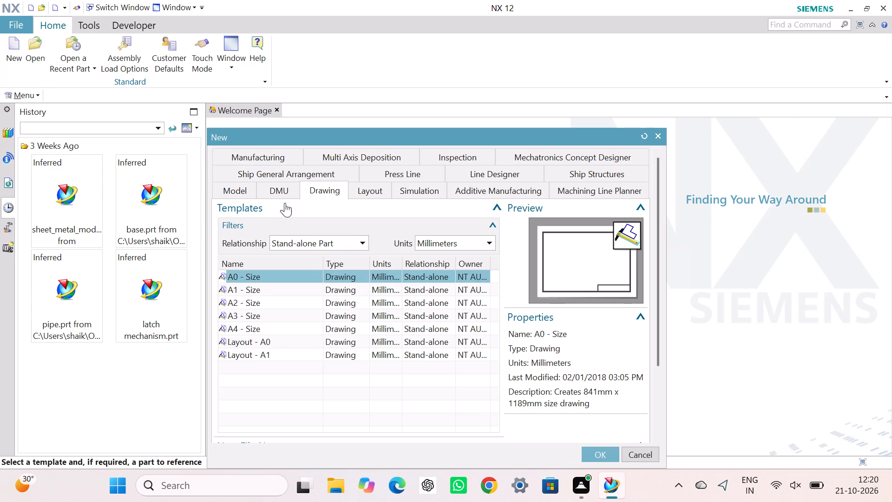
{"action": "left_click", "coordinate": [235, 192]}
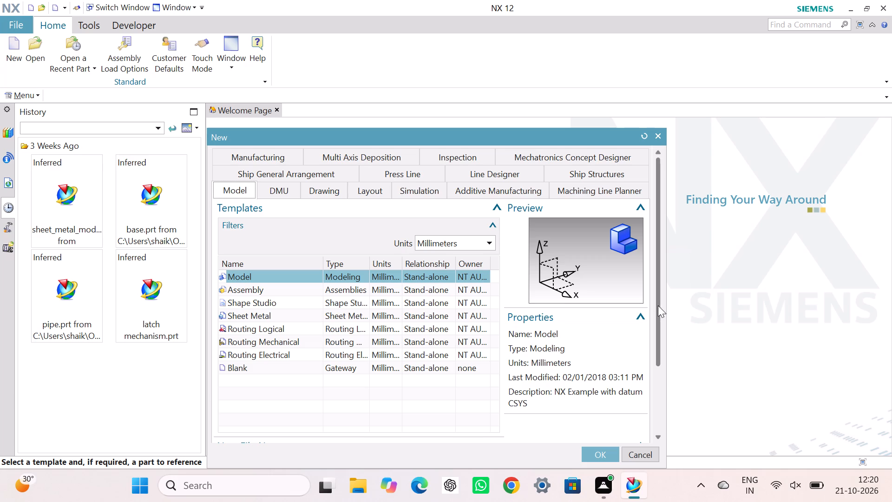
{"action": "left_click_drag", "start_coordinate": [660, 304], "coordinate": [656, 424]}
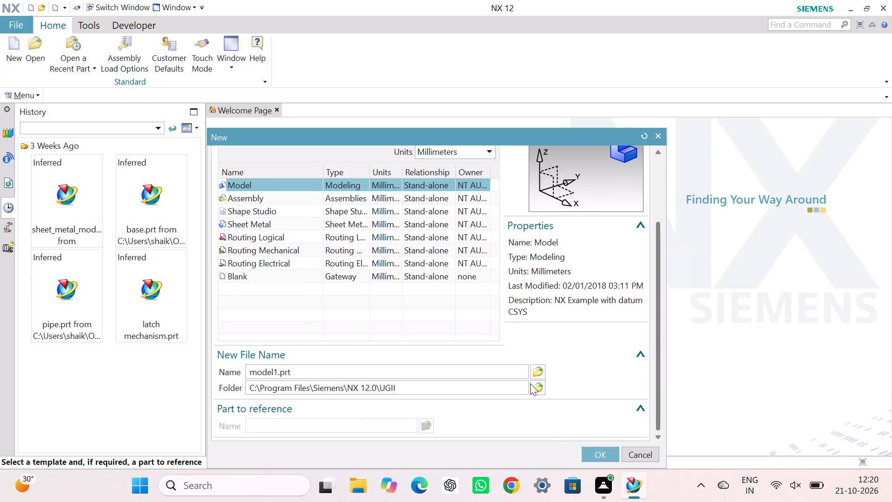
{"action": "left_click", "coordinate": [530, 383]}
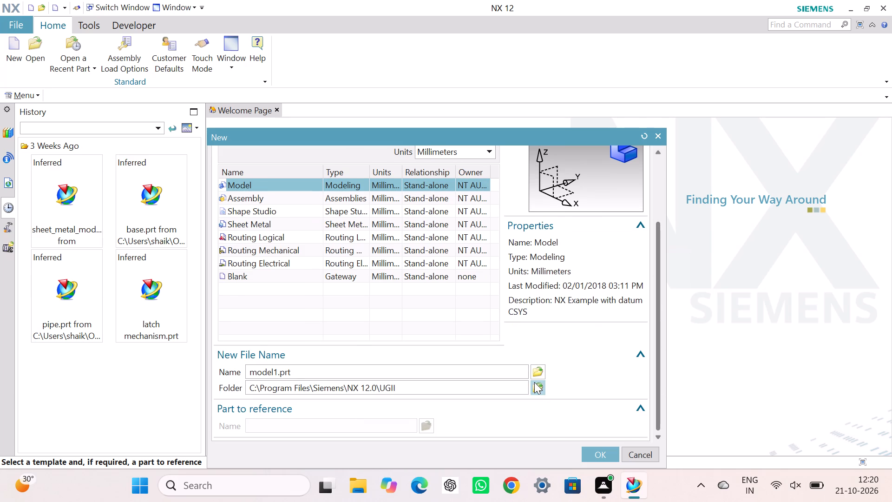
{"action": "left_click", "coordinate": [534, 382]}
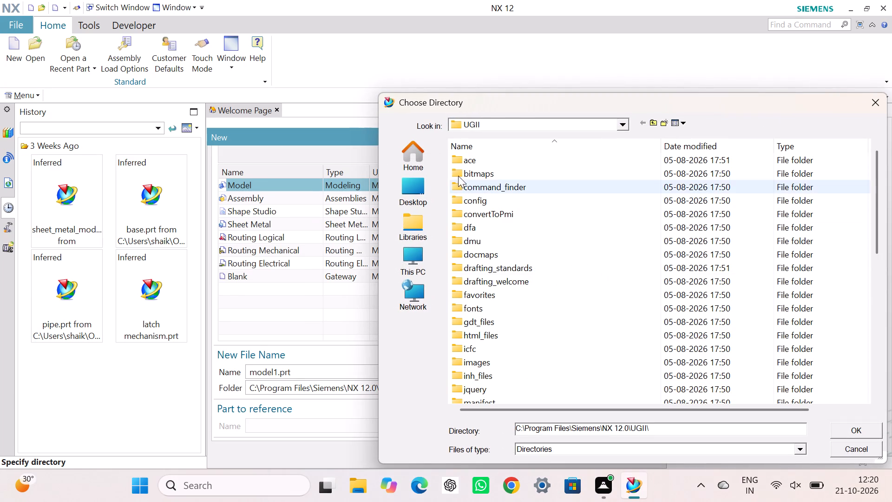
{"action": "left_click", "coordinate": [416, 192]}
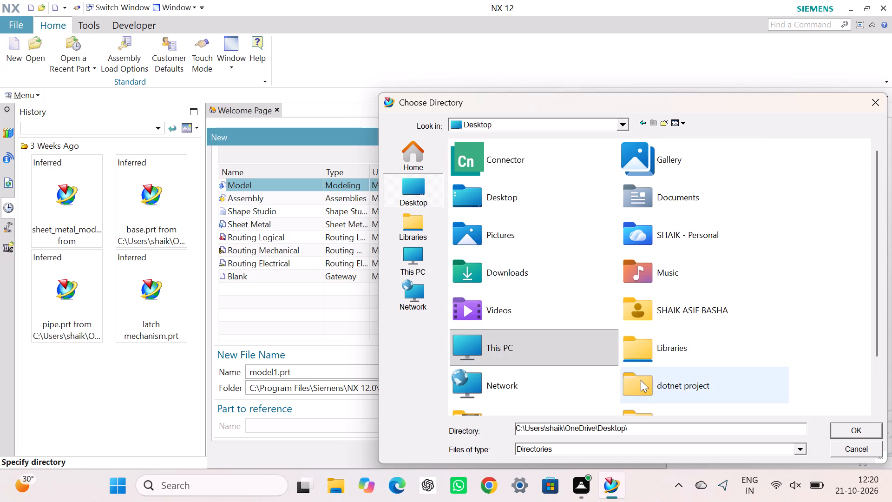
{"action": "scroll", "coordinate": [641, 380], "scroll_direction": "down", "scroll_amount": 1}
{"action": "double_click", "coordinate": [636, 348]}
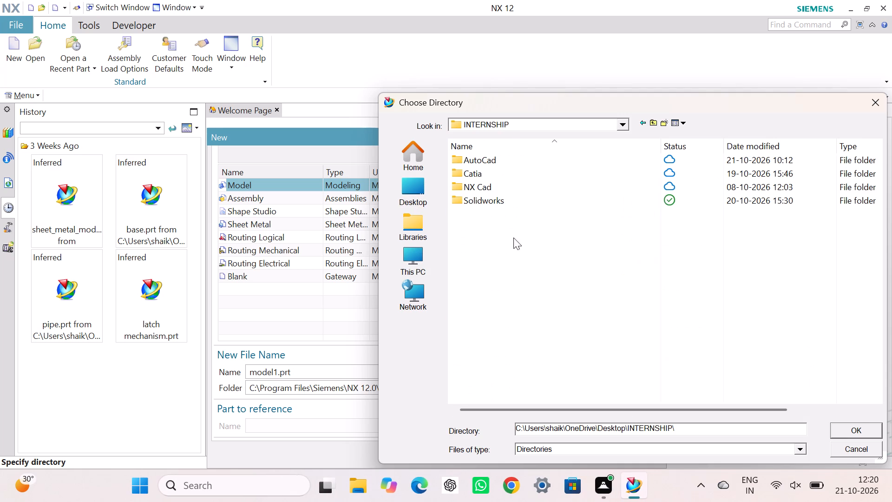
{"action": "double_click", "coordinate": [489, 183]}
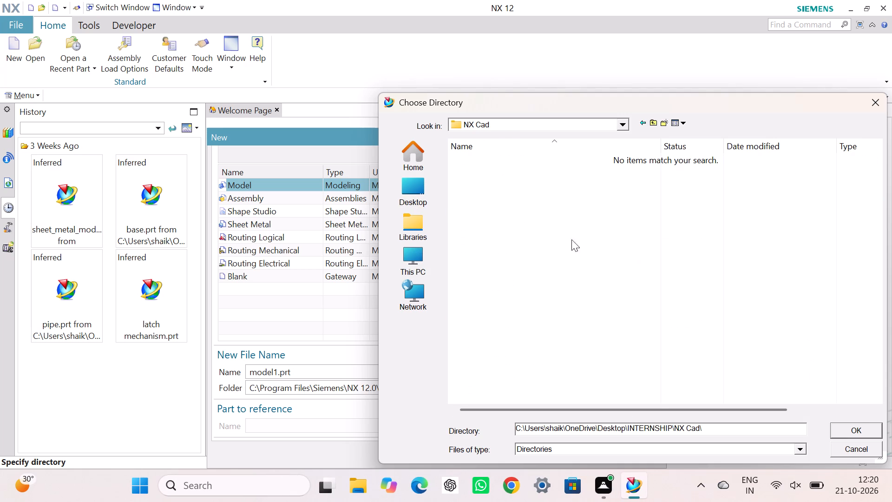
{"action": "left_click", "coordinate": [863, 434]}
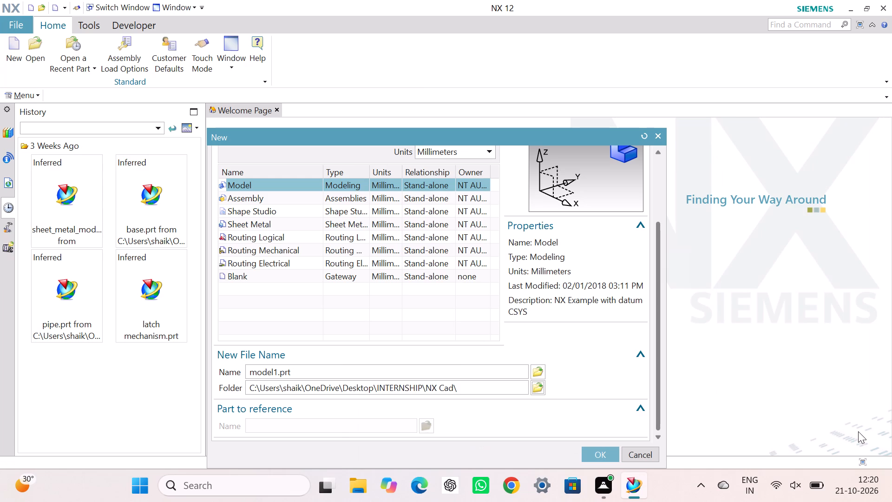
Name the new model file "Part 1" and create it.
{"action": "double_click", "coordinate": [310, 374]}
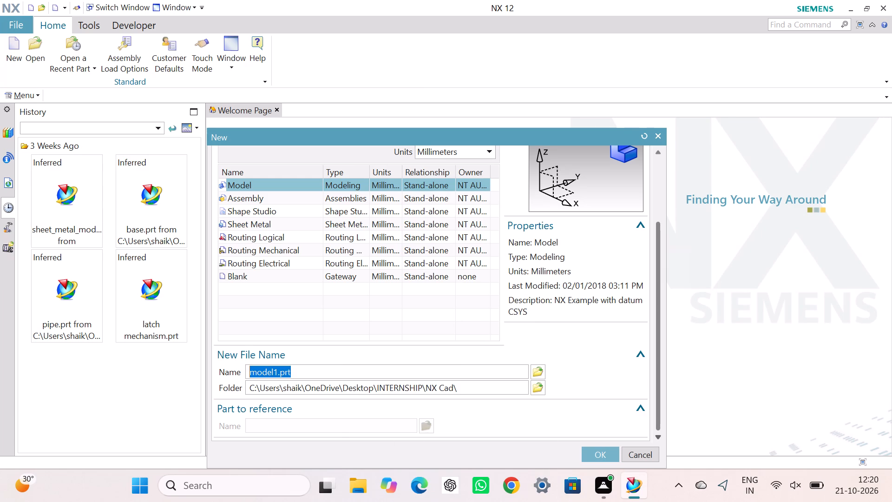
{"action": "type", "text": "Part"}
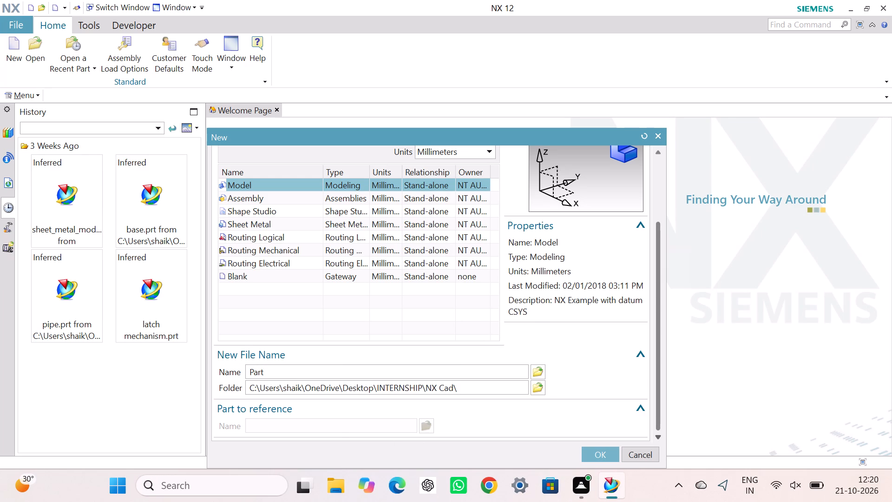
{"action": "key", "text": "space"}
{"action": "type", "text": "1"}
{"action": "key", "text": "Return"}
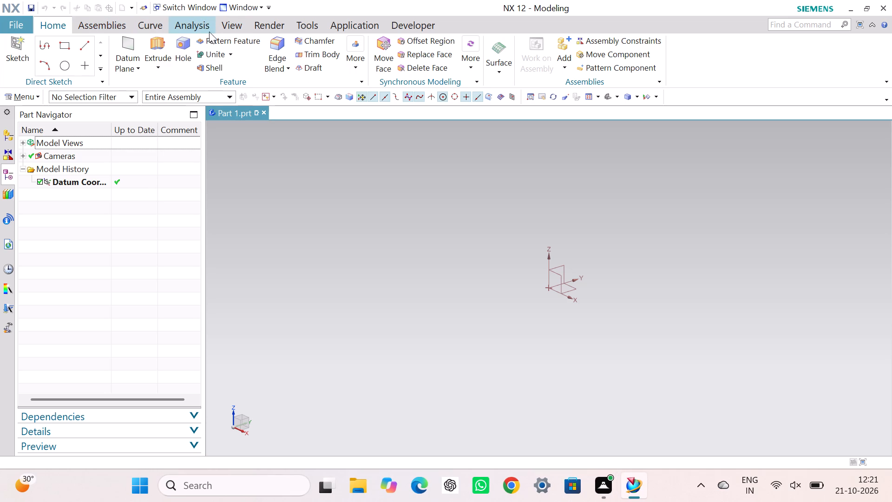
Start recording a Visual Basic journal named "journal", saved in the Desktop's INTERNSHIP\NX Cad folder.
{"action": "left_click", "coordinate": [390, 22]}
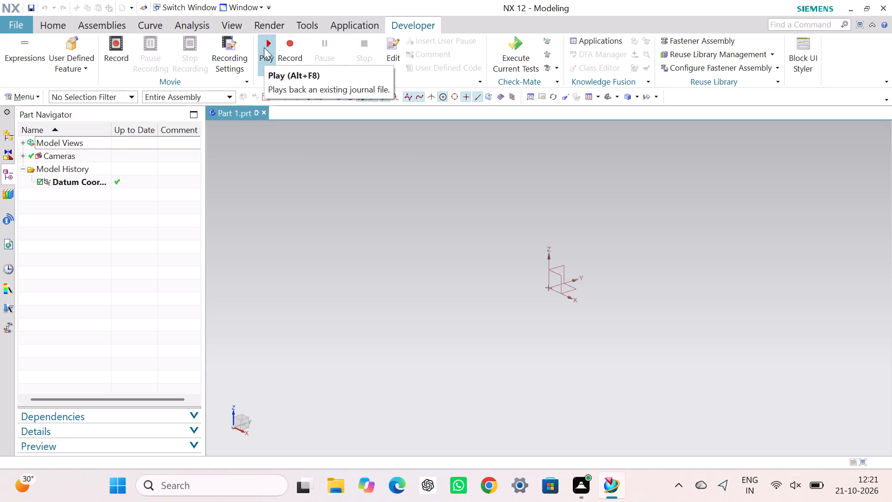
{"action": "left_click", "coordinate": [286, 44]}
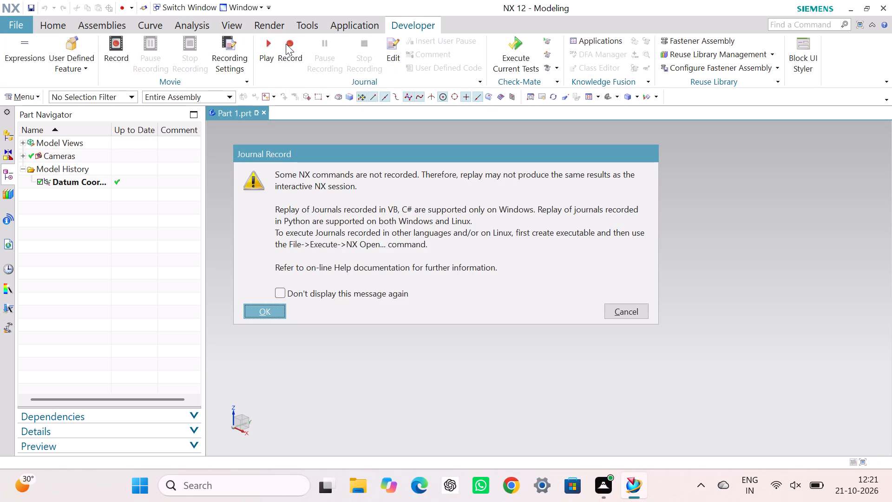
{"action": "left_click", "coordinate": [256, 312]}
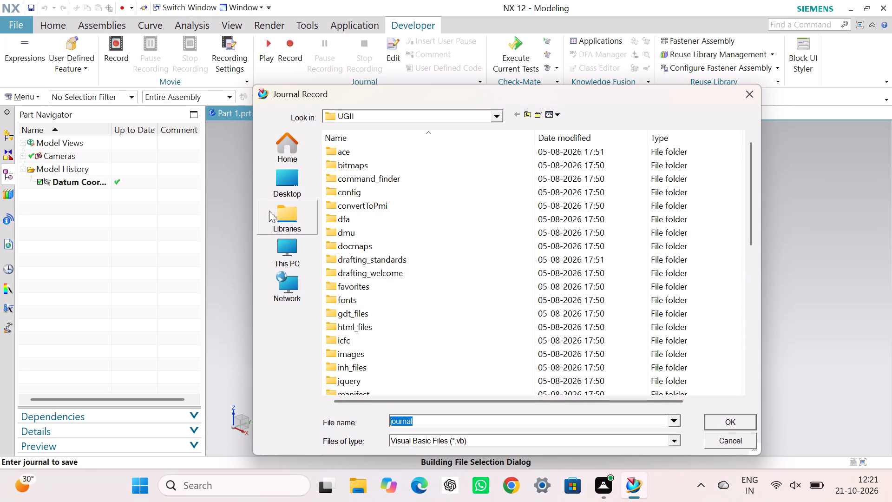
{"action": "left_click", "coordinate": [285, 223]}
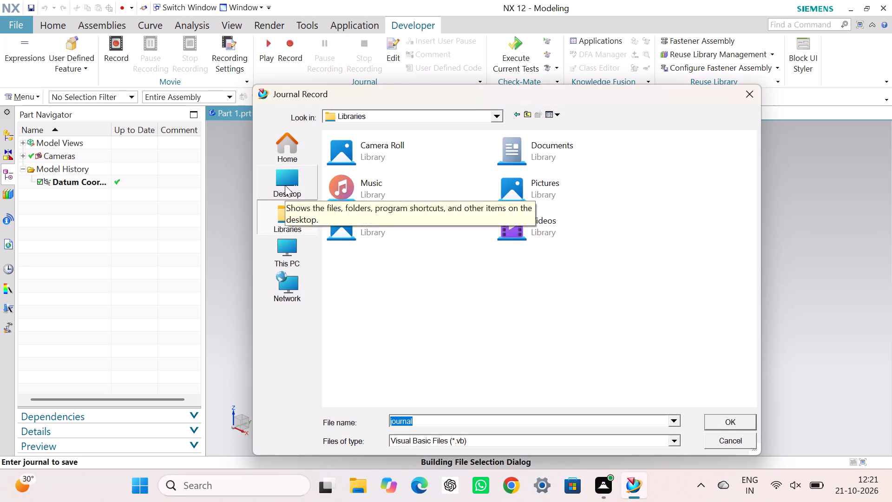
{"action": "left_click", "coordinate": [285, 185]}
{"action": "scroll", "coordinate": [620, 257], "scroll_direction": "down", "scroll_amount": 4}
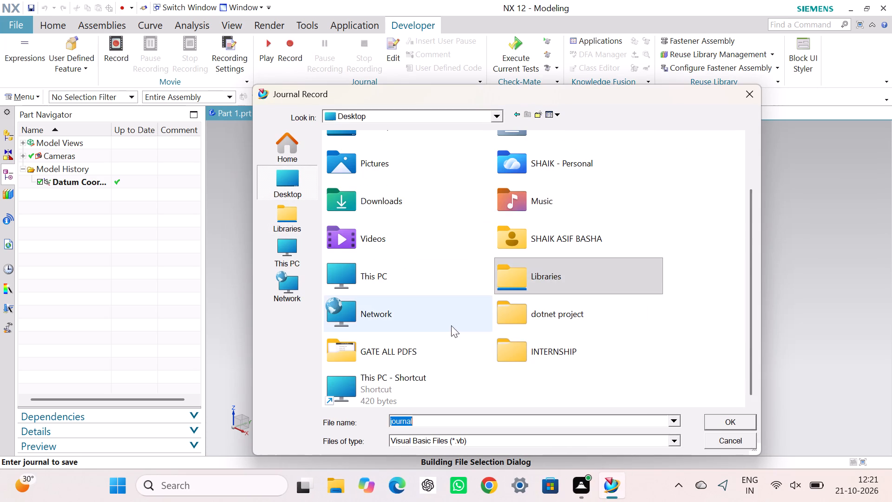
{"action": "double_click", "coordinate": [503, 342]}
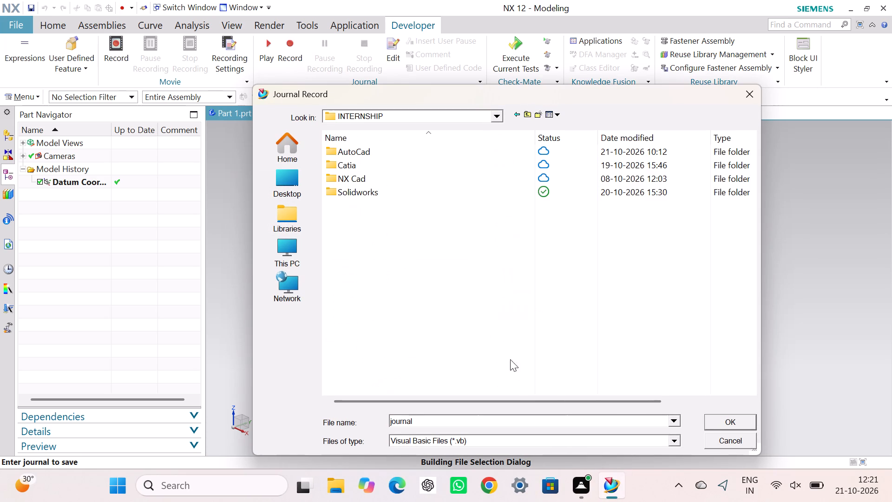
{"action": "double_click", "coordinate": [362, 178]}
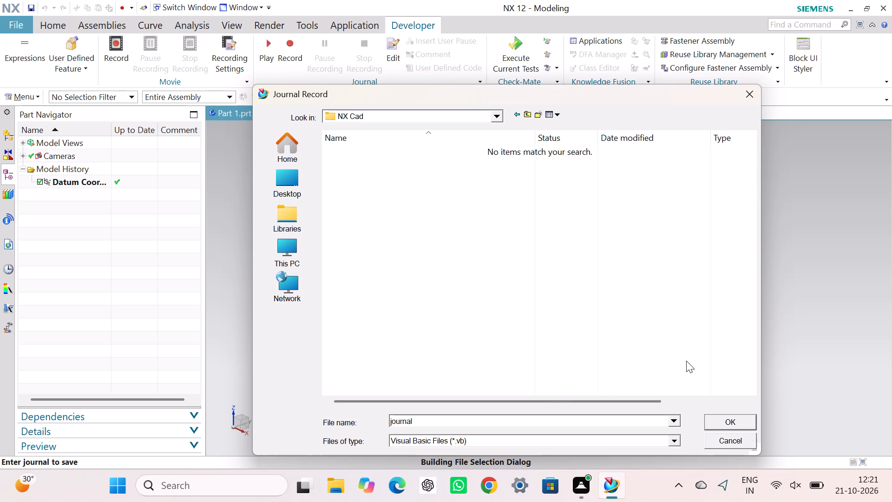
{"action": "left_click", "coordinate": [719, 416]}
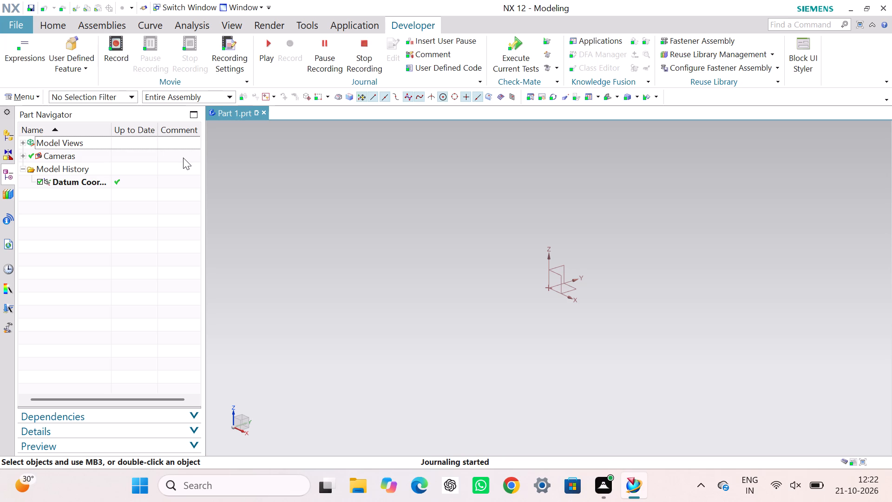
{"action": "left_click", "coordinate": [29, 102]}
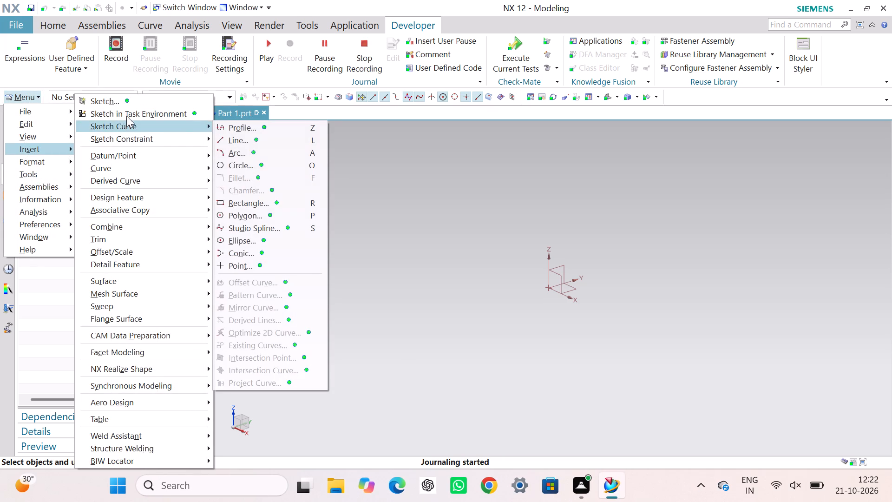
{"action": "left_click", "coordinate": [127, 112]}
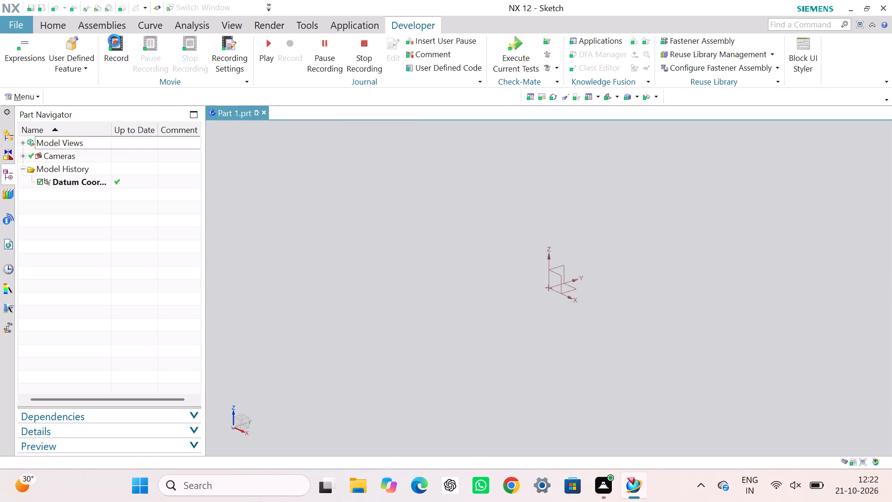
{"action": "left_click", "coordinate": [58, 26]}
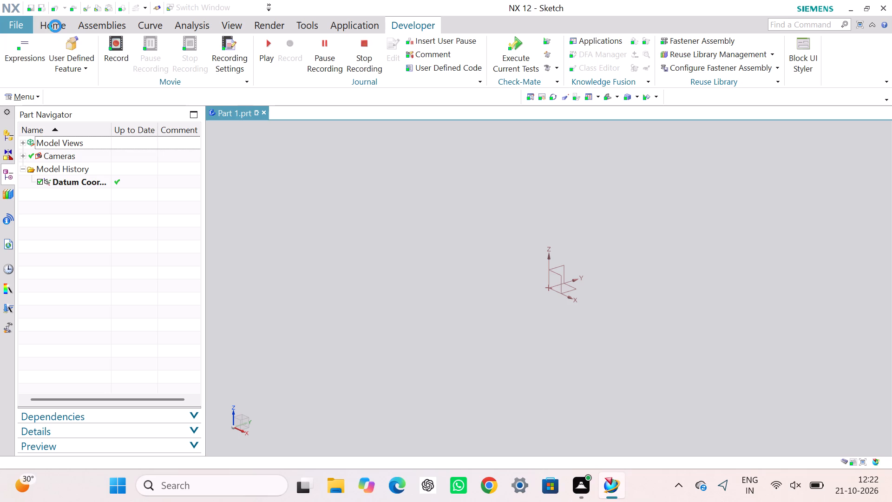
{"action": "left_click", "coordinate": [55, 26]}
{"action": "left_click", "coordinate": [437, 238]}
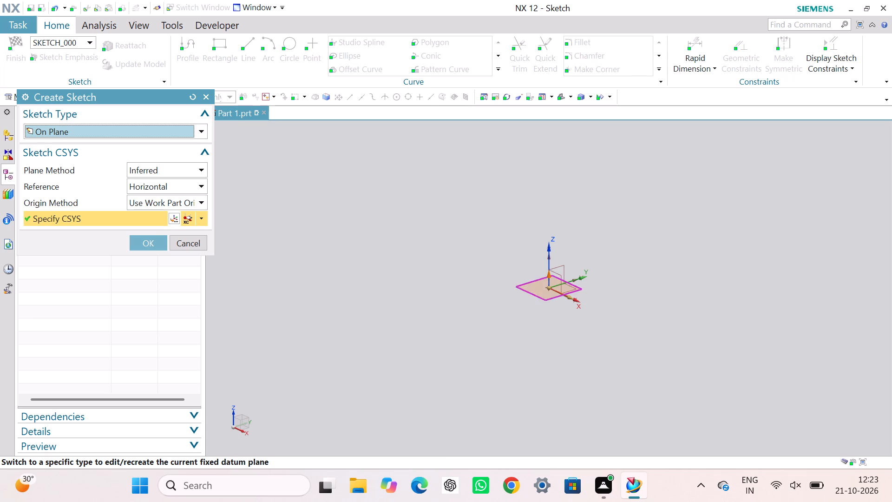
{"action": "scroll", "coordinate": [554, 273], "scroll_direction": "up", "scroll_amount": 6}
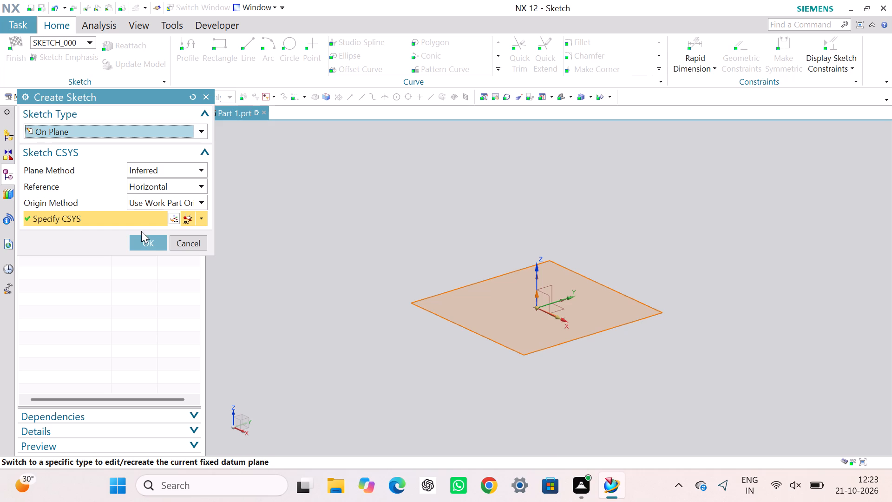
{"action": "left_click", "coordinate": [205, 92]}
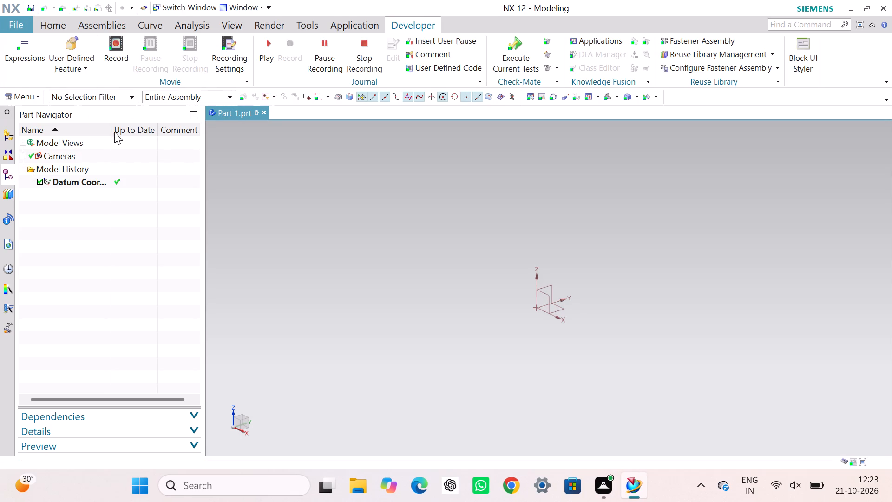
Create a sketch in the task environment on the XZ plane of the datum coordinate system.
{"action": "left_click", "coordinate": [61, 24]}
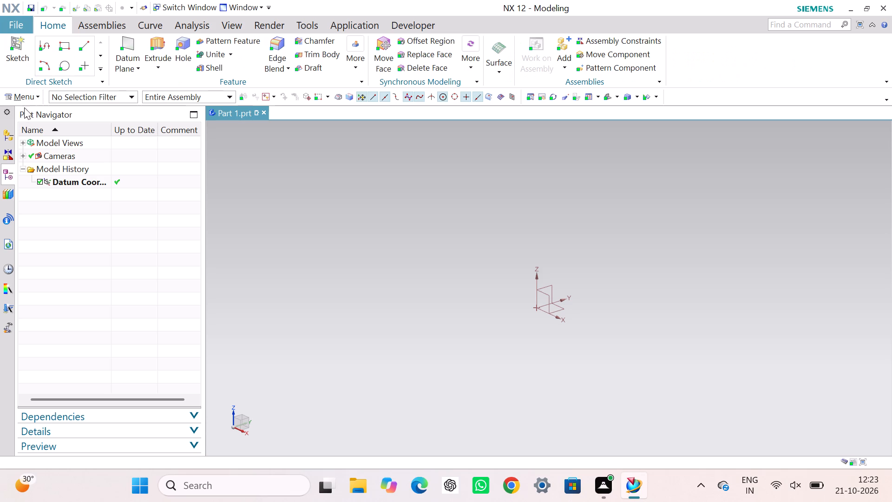
{"action": "left_click", "coordinate": [25, 97]}
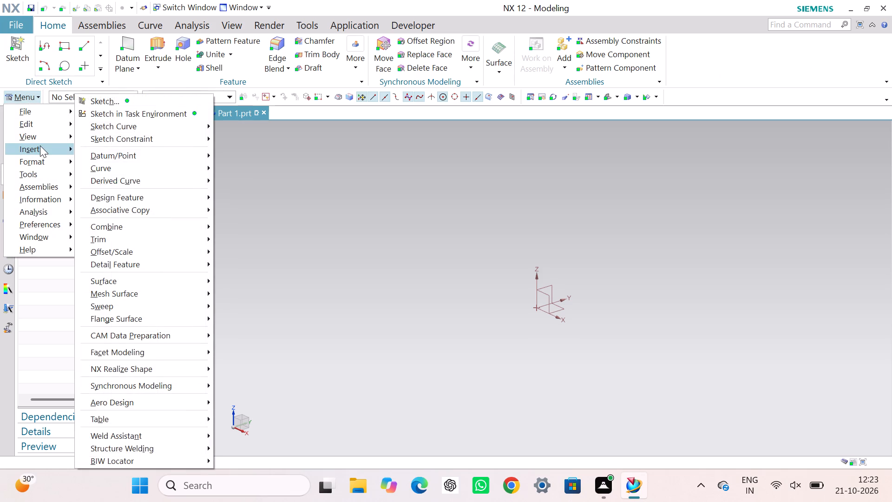
{"action": "left_click", "coordinate": [130, 111]}
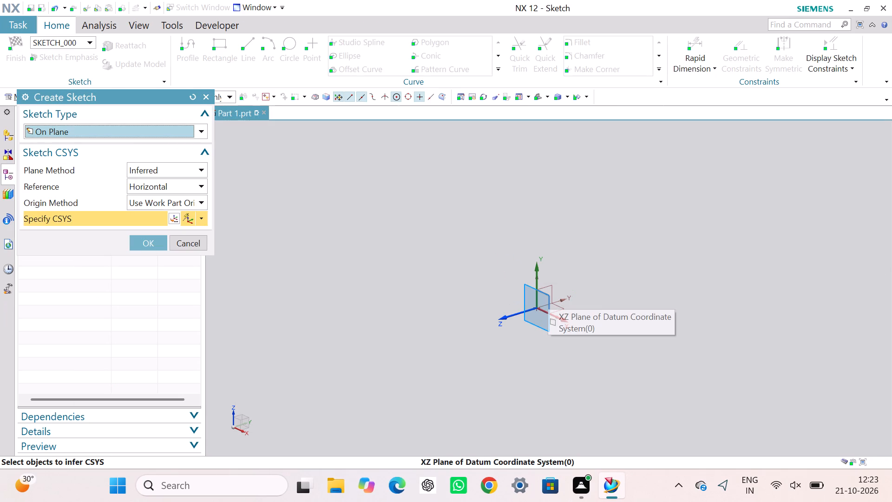
{"action": "left_click", "coordinate": [548, 293]}
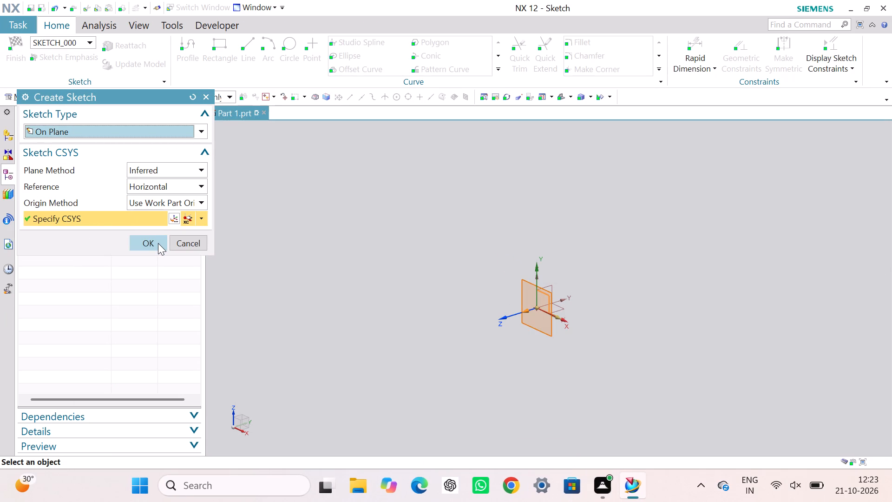
{"action": "left_click", "coordinate": [157, 243]}
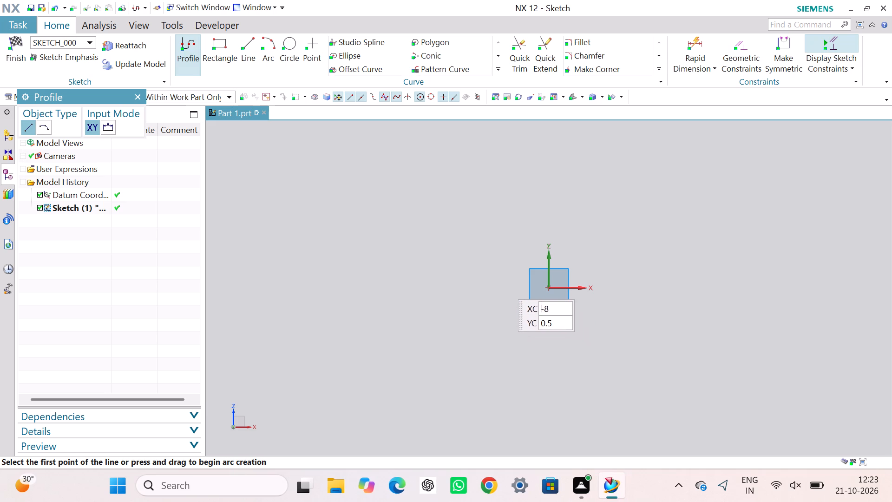
Sketch a closed T-shaped profile around the origin, about 30.5 mm wide, with 3.5 mm ends, 7.5 mm ledges and a 15.5 by 2 mm stem.
{"action": "left_click", "coordinate": [475, 262]}
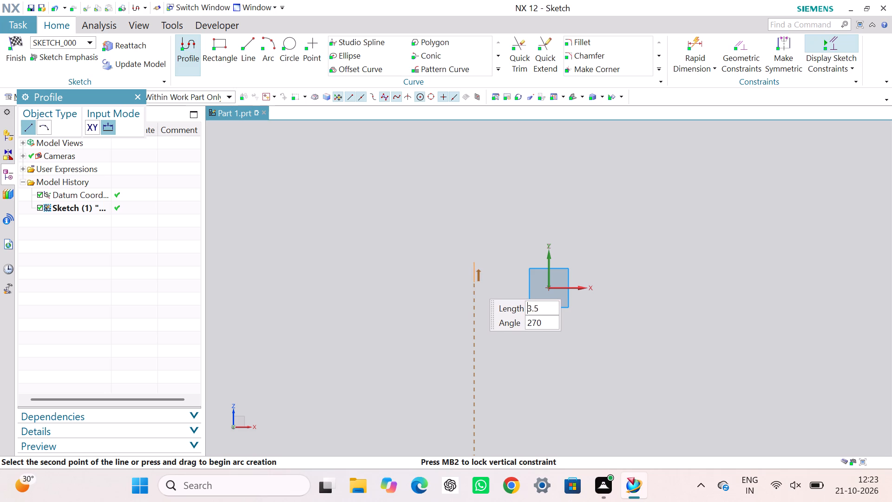
{"action": "left_click", "coordinate": [474, 284]}
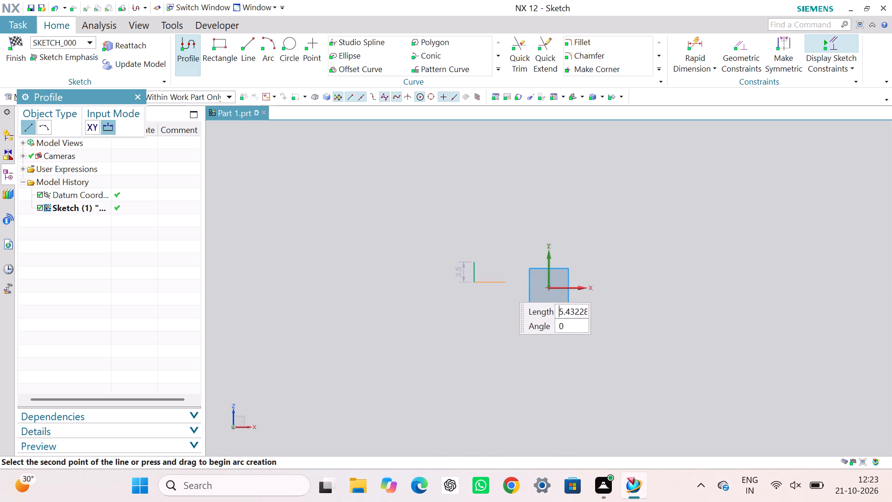
{"action": "left_click", "coordinate": [518, 281]}
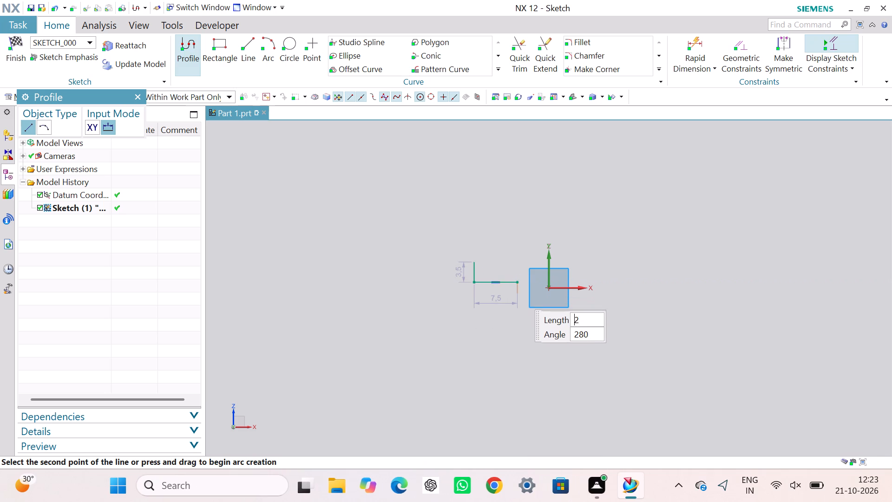
{"action": "left_click", "coordinate": [519, 293]}
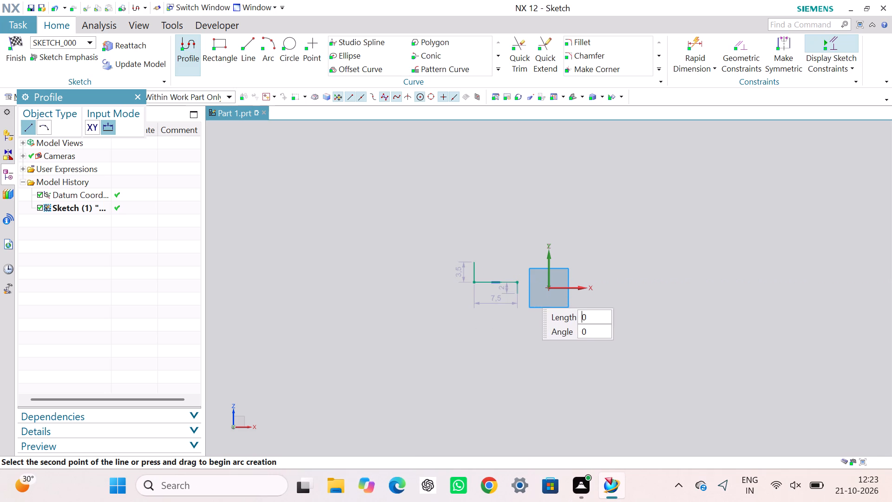
{"action": "left_click", "coordinate": [606, 294]}
{"action": "left_click", "coordinate": [606, 283]}
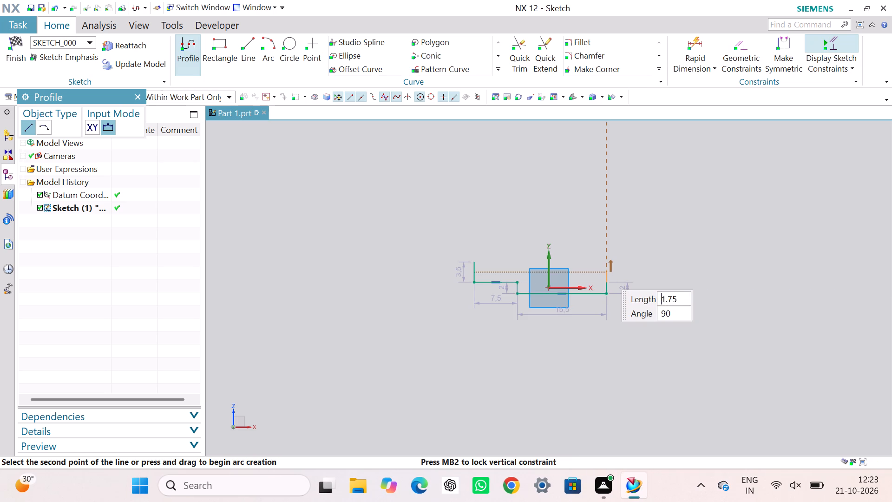
{"action": "left_click", "coordinate": [649, 281]}
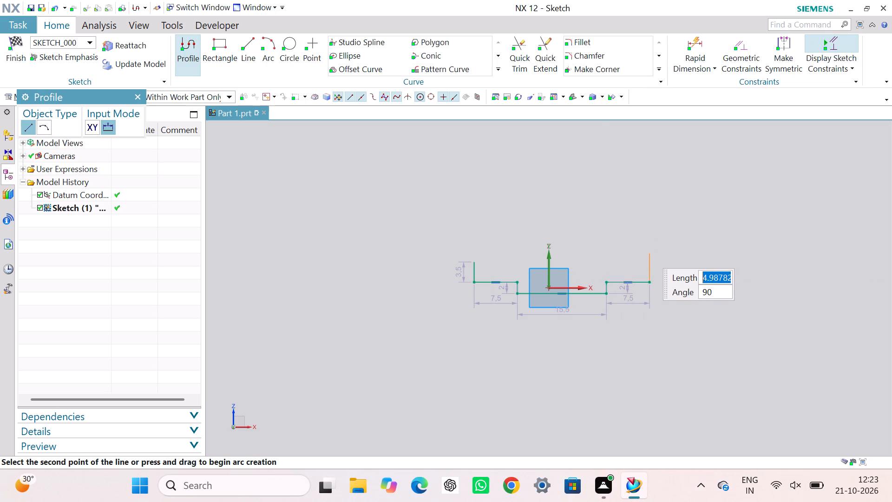
{"action": "left_click", "coordinate": [648, 261]}
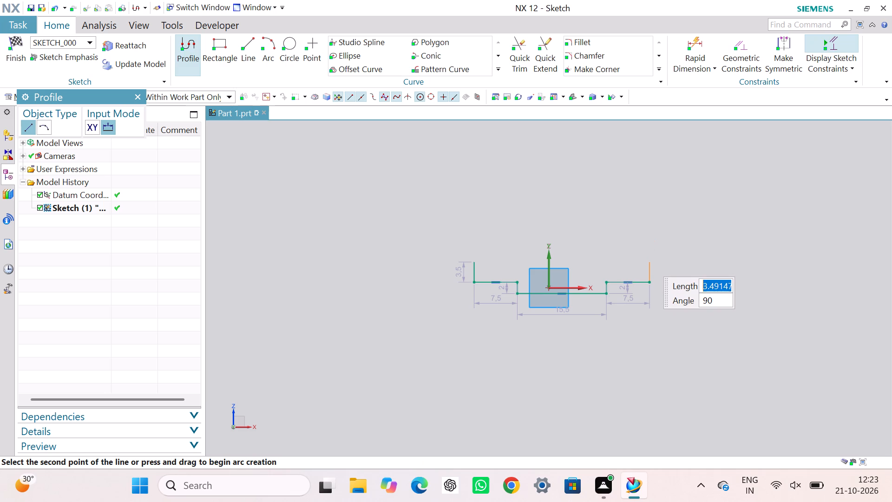
{"action": "left_click", "coordinate": [476, 263]}
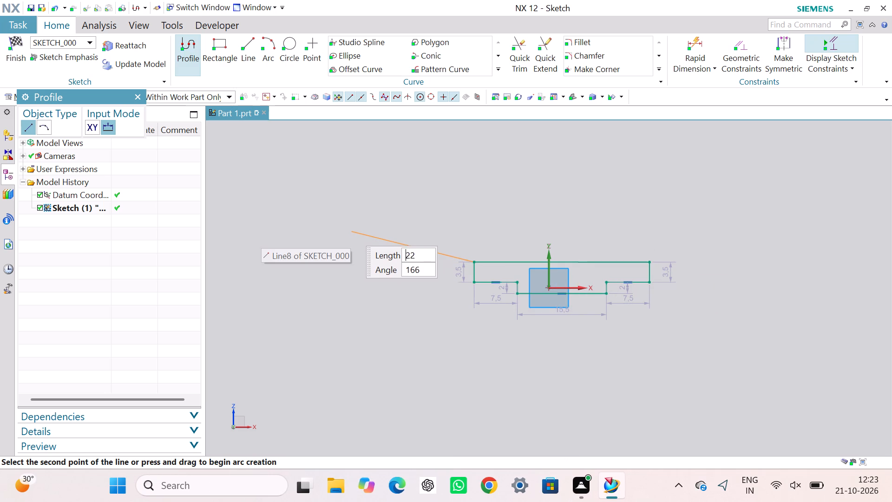
{"action": "key", "text": "Escape"}
{"action": "key", "text": "Escape"}
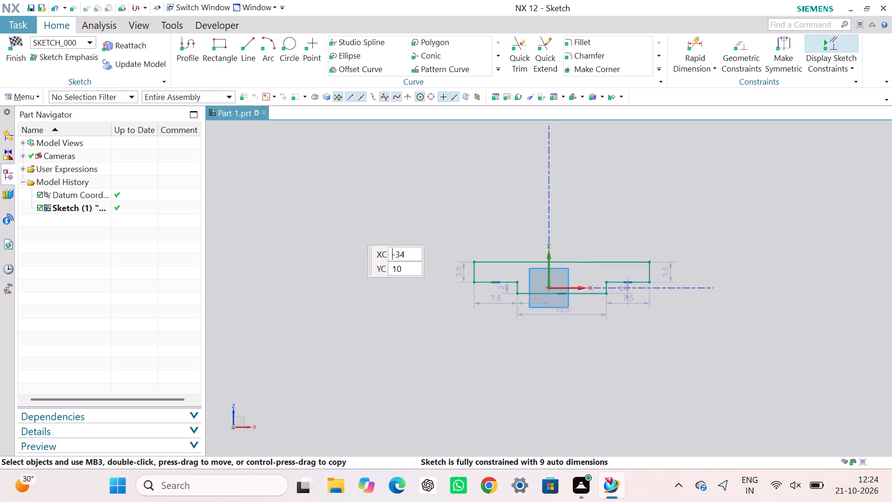
Constrain the midpoint of the profile's bottom line coincident with the sketch origin.
{"action": "scroll", "coordinate": [563, 308], "scroll_direction": "up", "scroll_amount": 4}
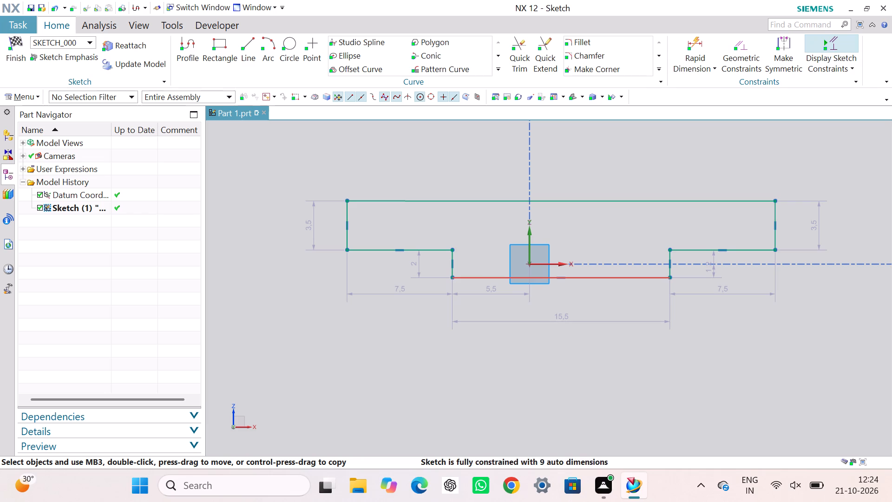
{"action": "left_click", "coordinate": [787, 46]}
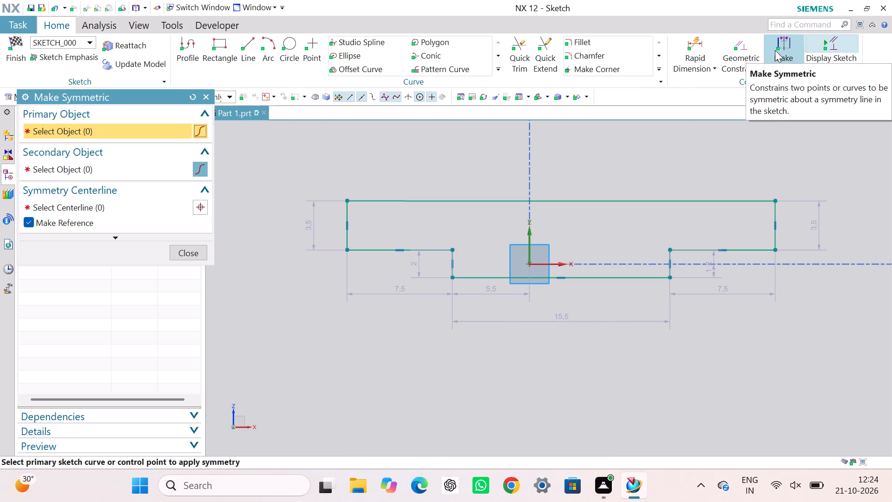
{"action": "key", "text": "Escape"}
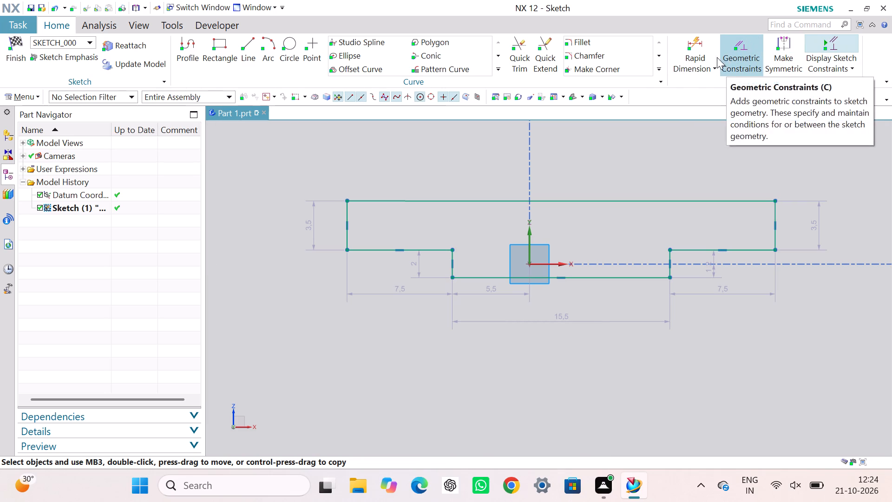
{"action": "left_click", "coordinate": [729, 57]}
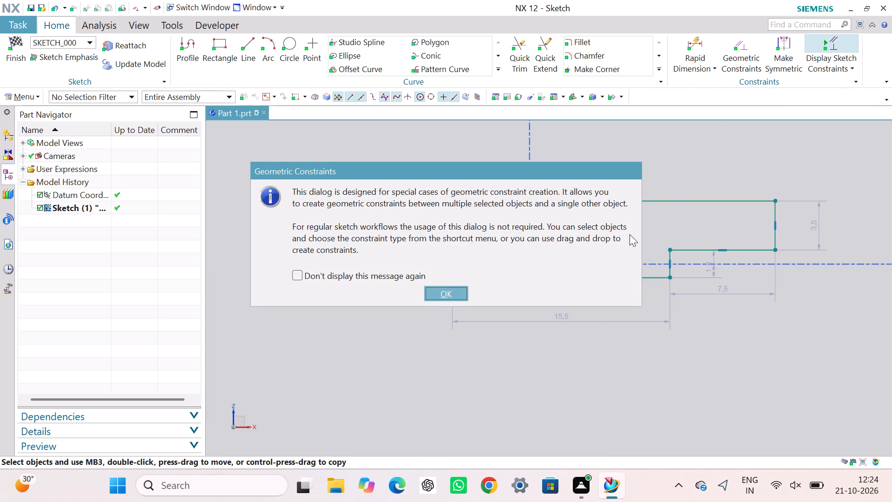
{"action": "left_click", "coordinate": [442, 291]}
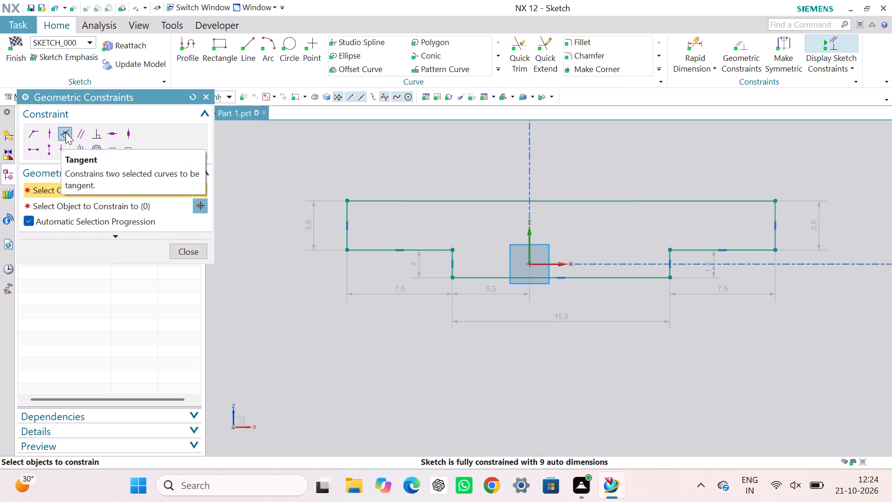
{"action": "left_click", "coordinate": [37, 127]}
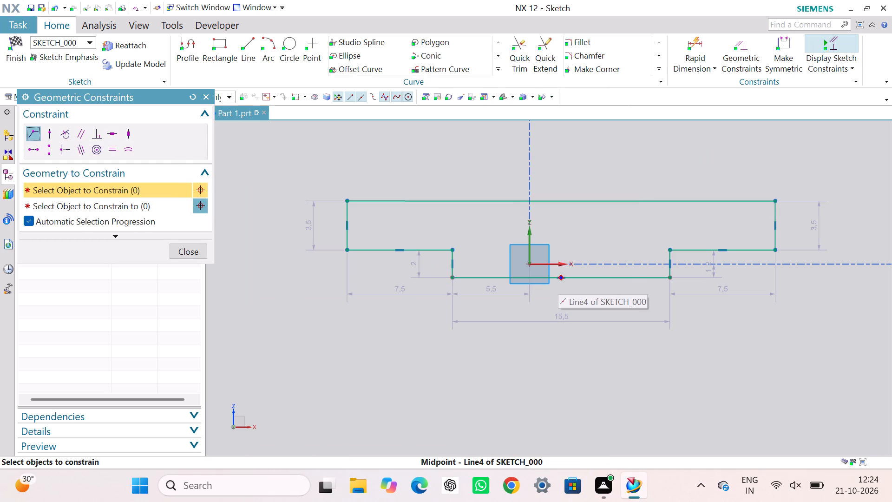
{"action": "left_click", "coordinate": [560, 277]}
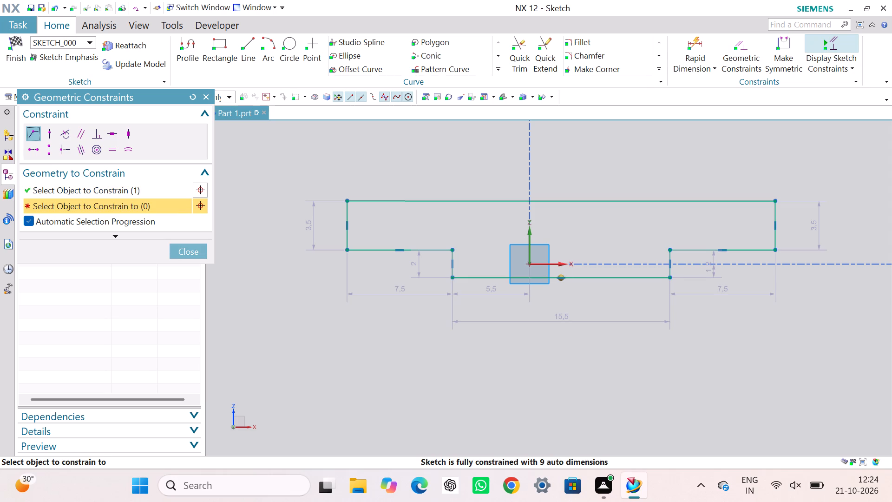
{"action": "left_click", "coordinate": [529, 264]}
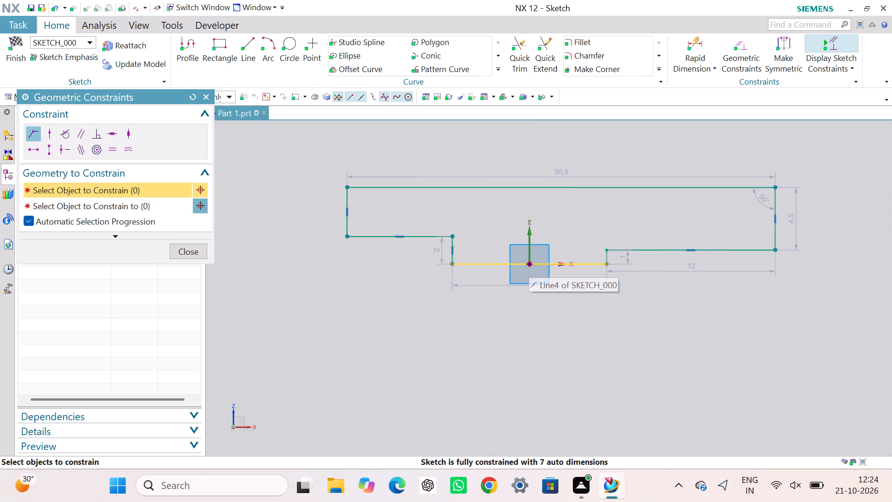
{"action": "left_click", "coordinate": [622, 365]}
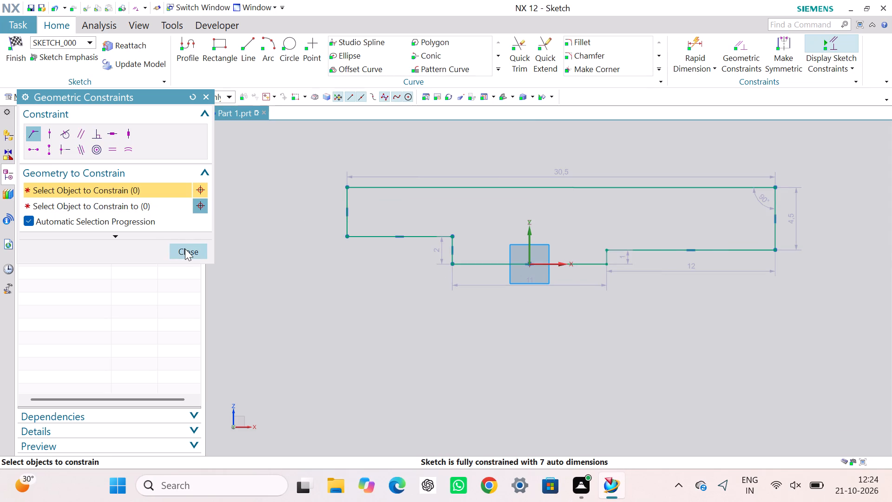
{"action": "left_click", "coordinate": [191, 246]}
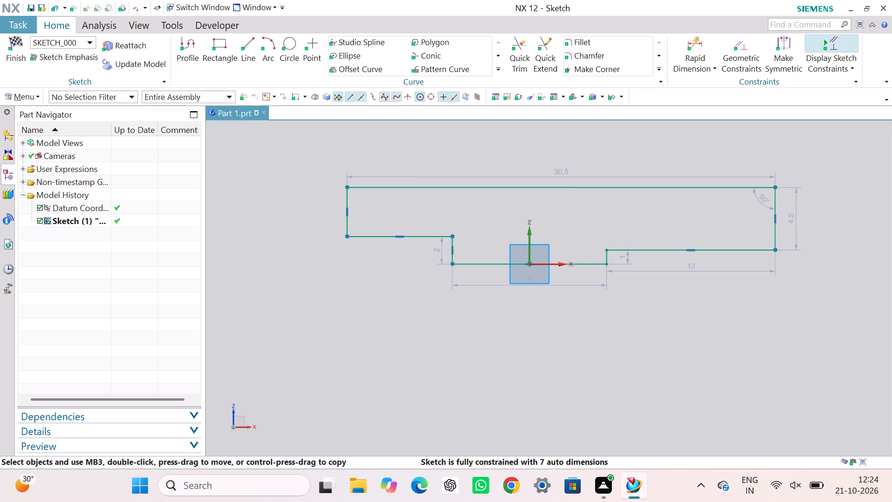
Make the two outer vertical lines, and the two short stem sides, symmetric about the vertical Z axis.
{"action": "left_click", "coordinate": [787, 49]}
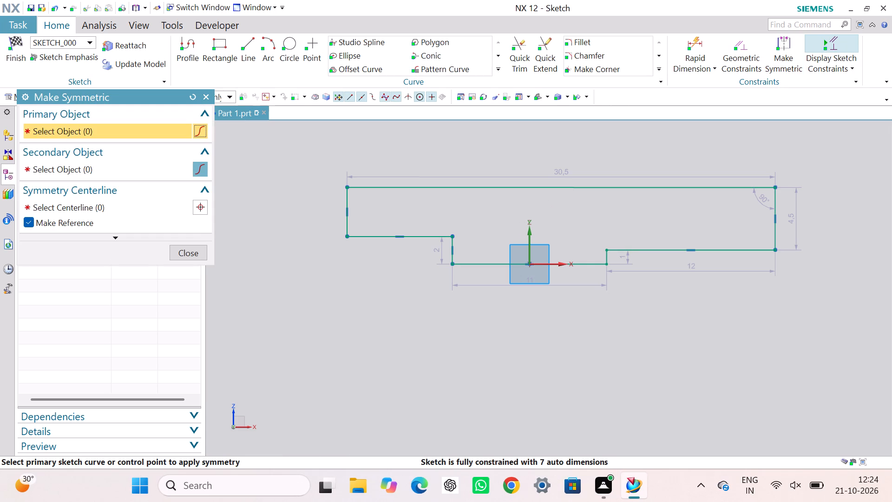
{"action": "left_click", "coordinate": [345, 200]}
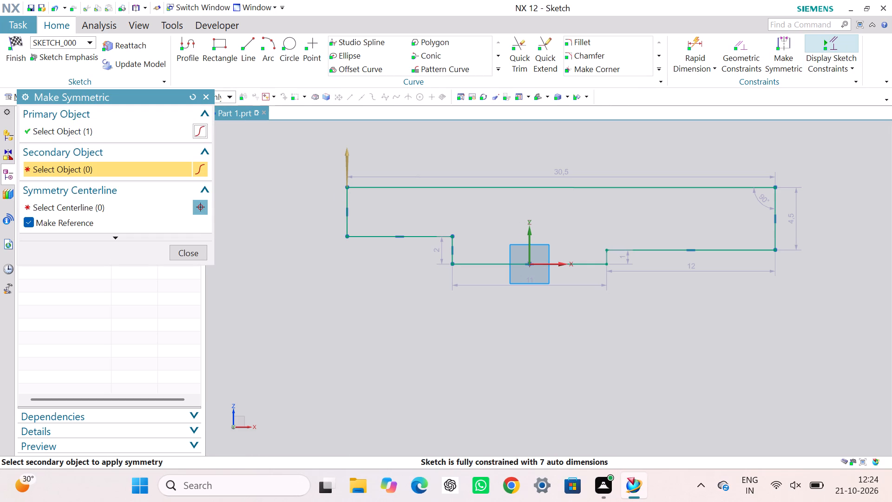
{"action": "left_click", "coordinate": [776, 201]}
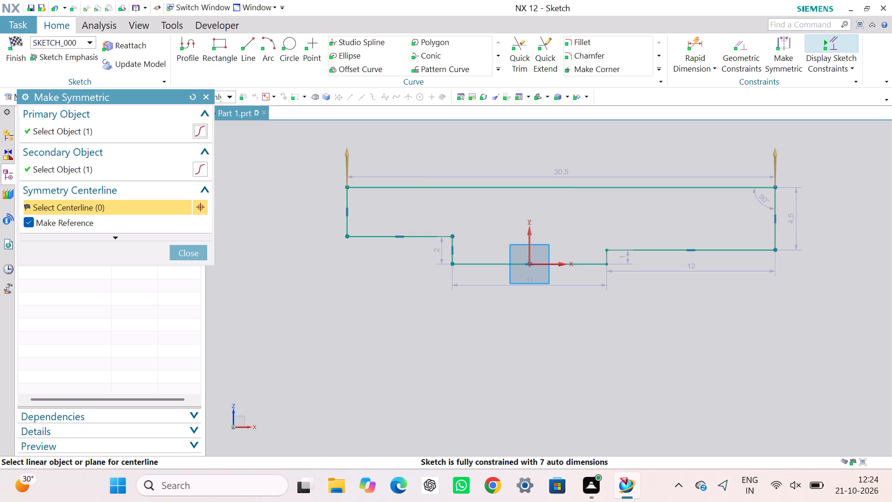
{"action": "left_click", "coordinate": [528, 231]}
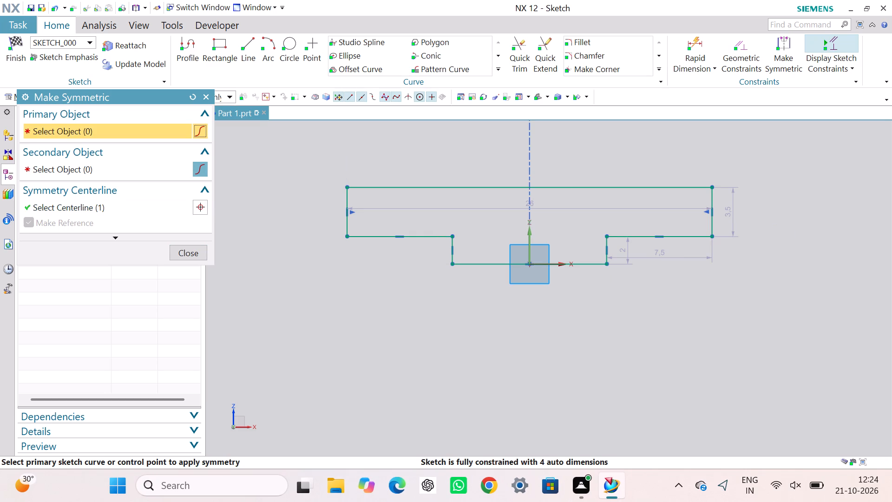
{"action": "left_click", "coordinate": [783, 44]}
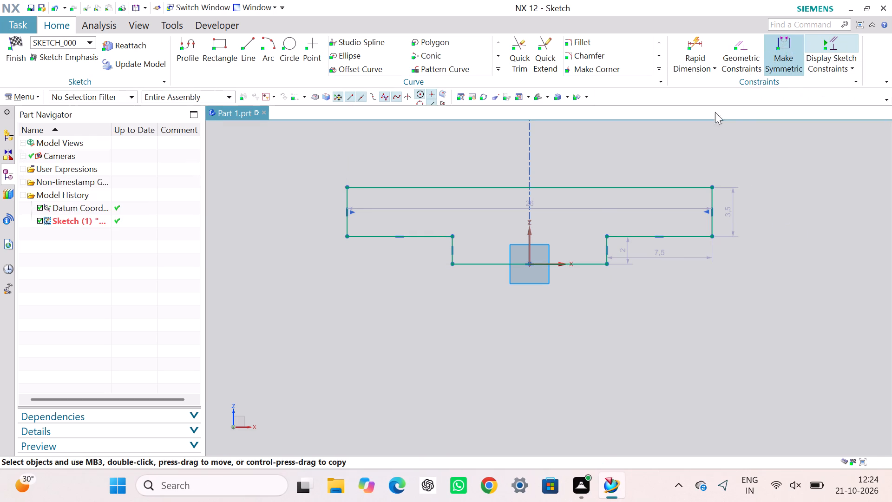
{"action": "left_click", "coordinate": [450, 258]}
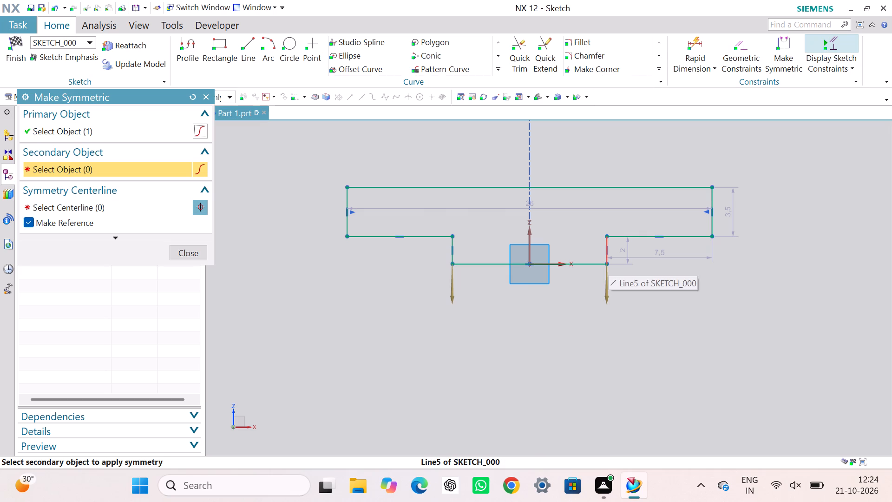
{"action": "left_click", "coordinate": [608, 260]}
{"action": "left_click", "coordinate": [530, 247]}
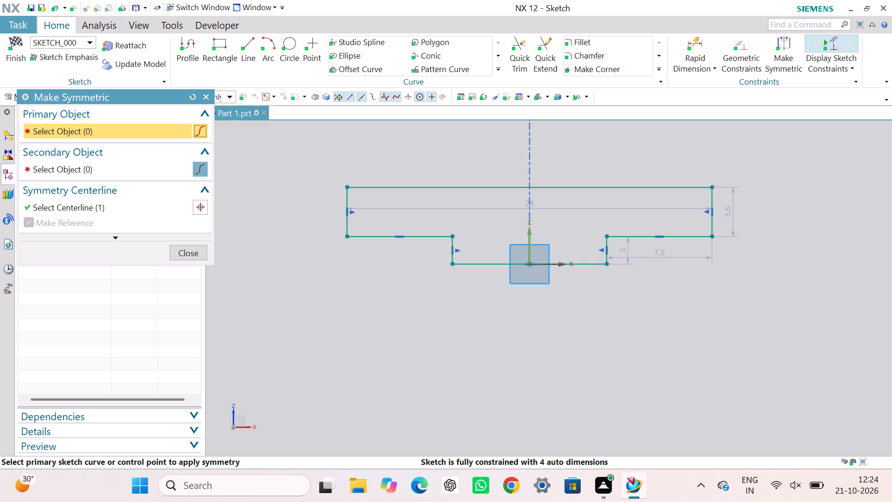
{"action": "left_click", "coordinate": [208, 100]}
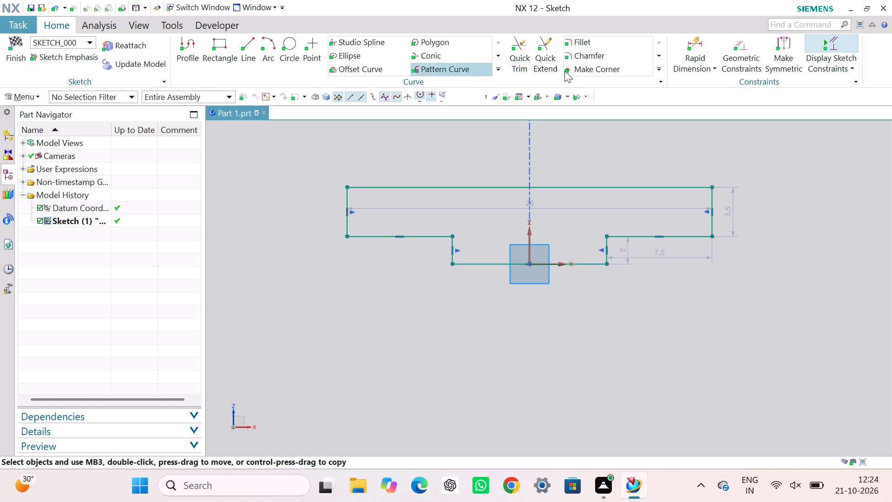
Dimension the horizontal ledge on the profile's negative-X side with Rapid Dimension and set its length to 24 mm.
{"action": "left_click", "coordinate": [681, 41]}
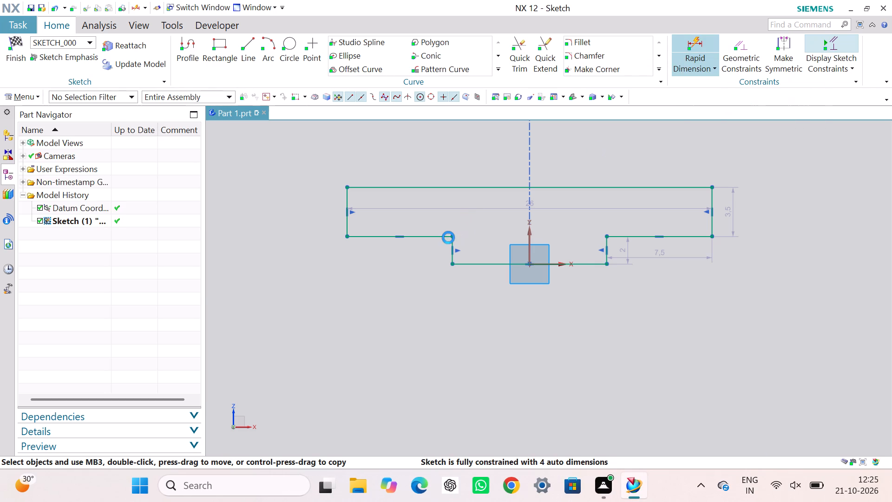
{"action": "left_click", "coordinate": [453, 236]}
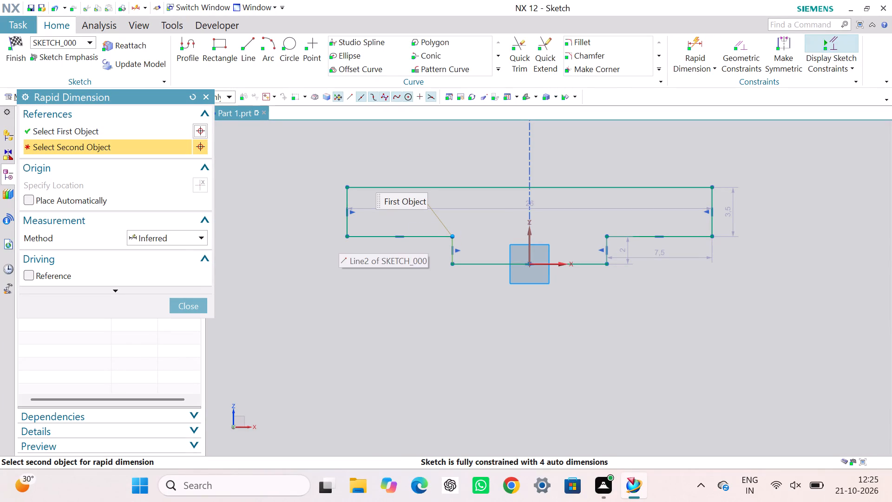
{"action": "left_click", "coordinate": [347, 238]}
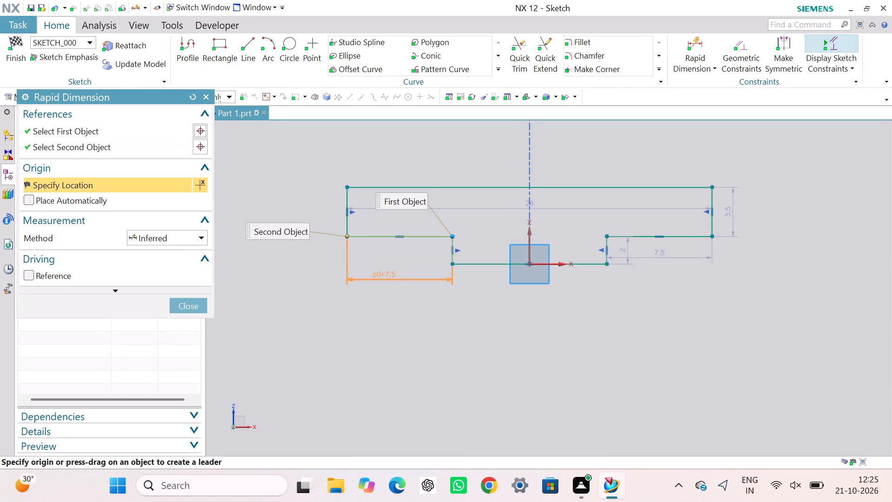
{"action": "left_click", "coordinate": [381, 270]}
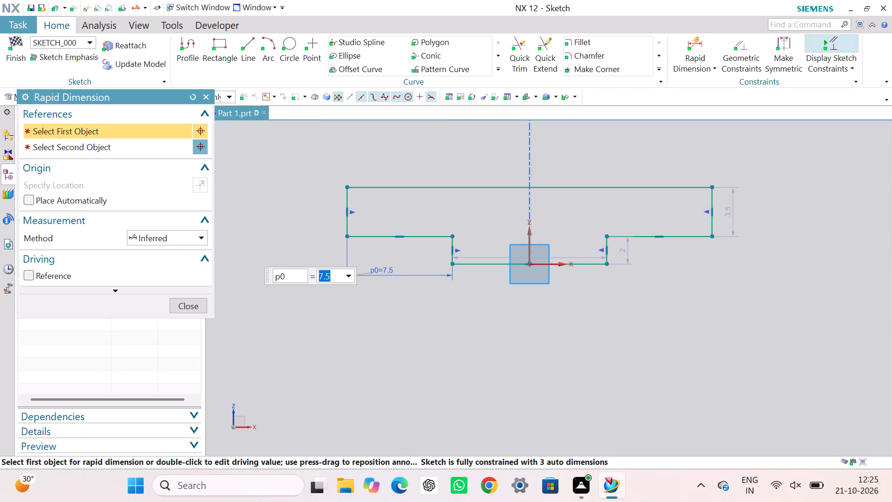
{"action": "key", "text": "2"}
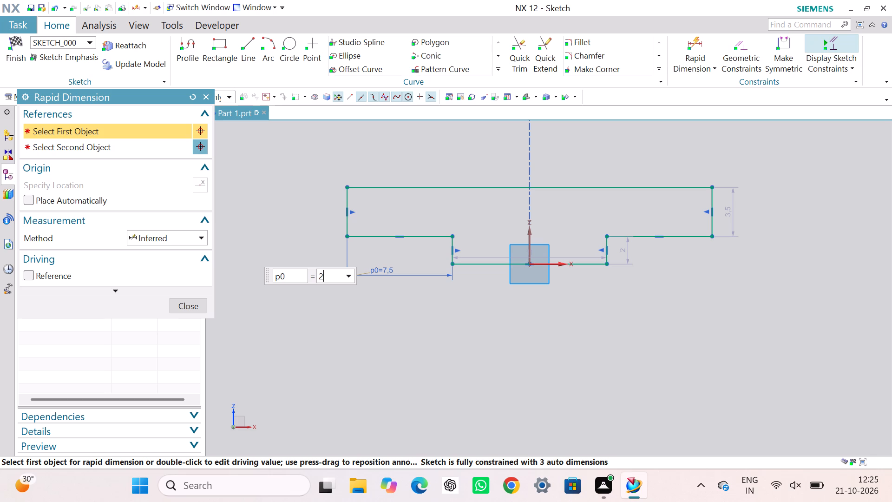
{"action": "key", "text": "4"}
{"action": "key", "text": "Return"}
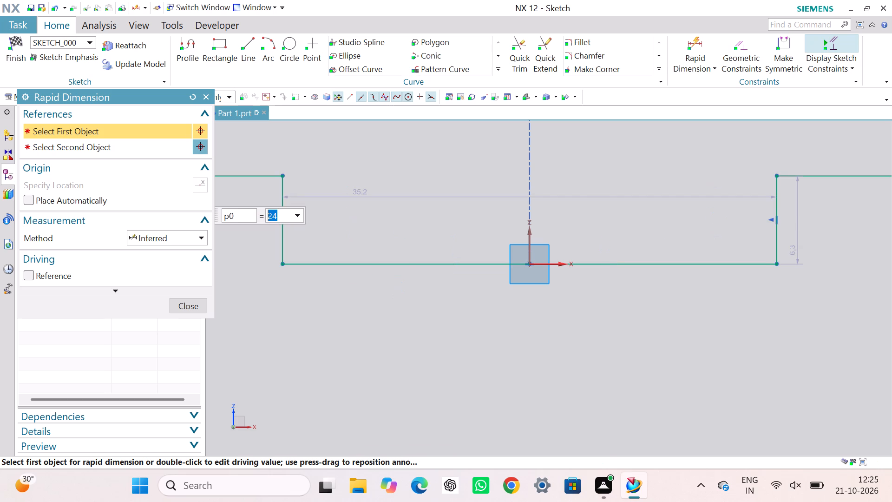
{"action": "scroll", "coordinate": [437, 204], "scroll_direction": "up", "scroll_amount": 2}
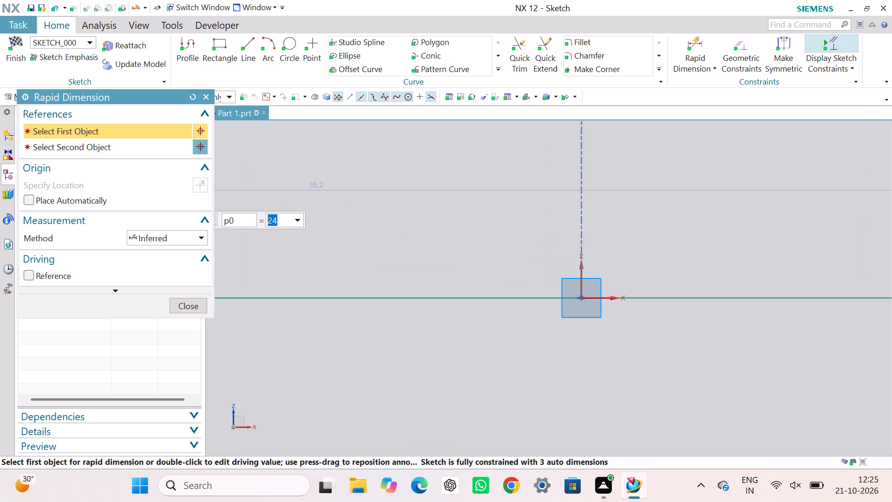
{"action": "scroll", "coordinate": [436, 198], "scroll_direction": "down", "scroll_amount": 8}
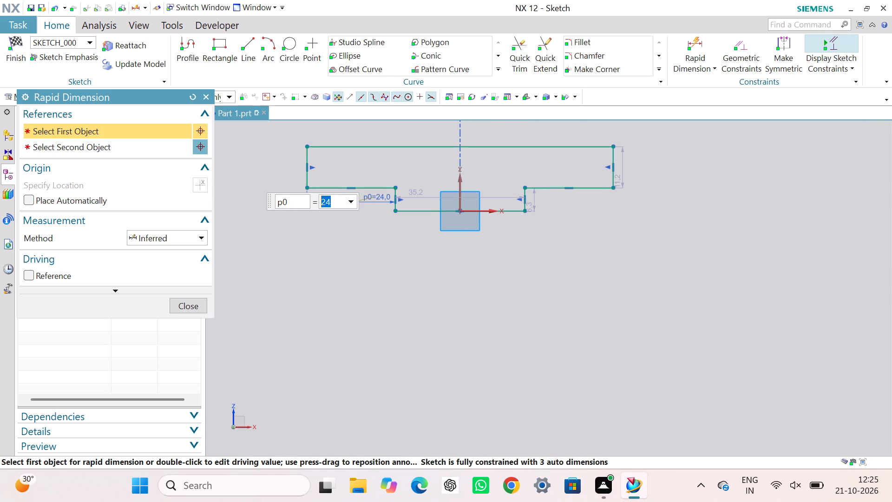
Dimension the stem's vertical side on the positive-X side of the profile and set its height to 12 mm.
{"action": "scroll", "coordinate": [597, 205], "scroll_direction": "up", "scroll_amount": 1}
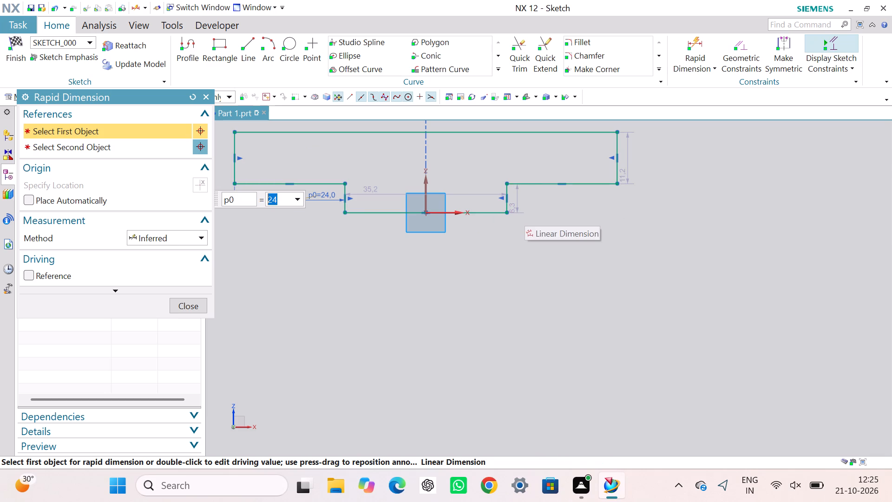
{"action": "left_click", "coordinate": [507, 211]}
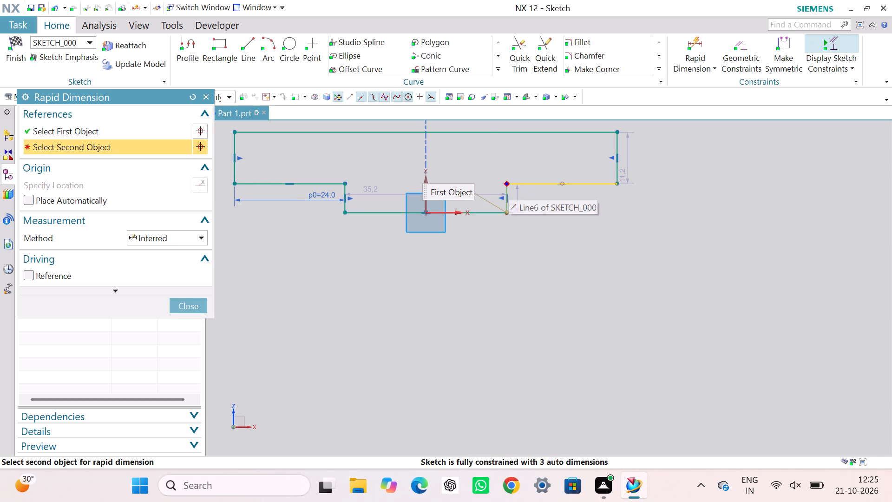
{"action": "left_click", "coordinate": [507, 182]}
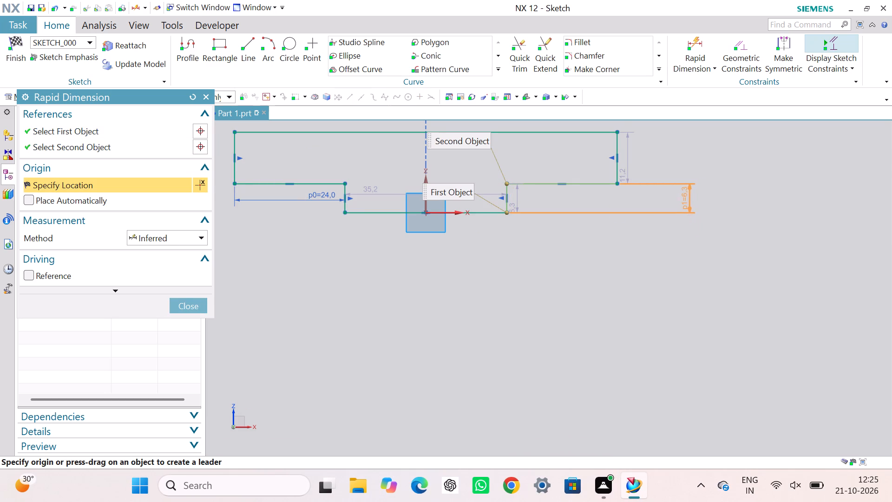
{"action": "left_click", "coordinate": [682, 193]}
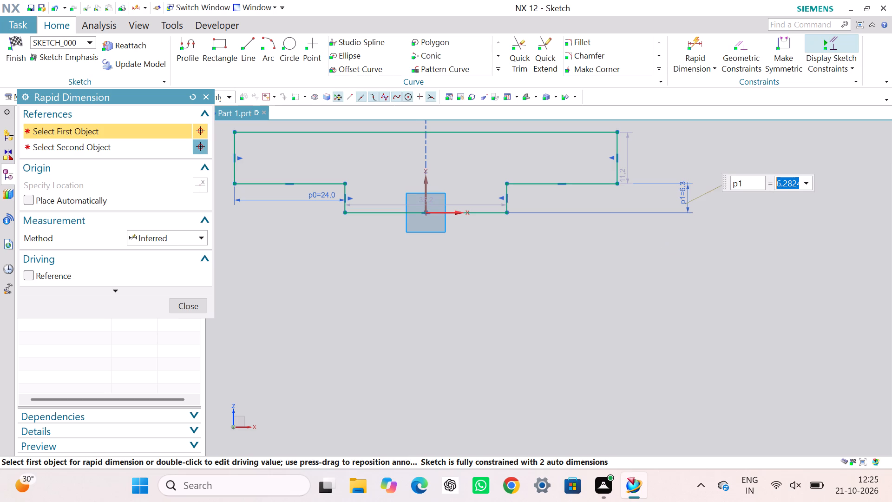
{"action": "type", "text": "12"}
{"action": "key", "text": "Return"}
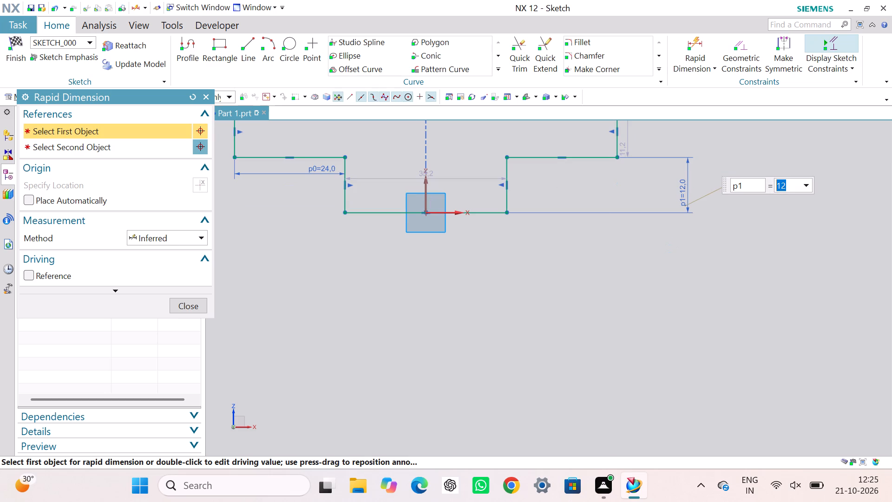
Dimension the profile's outer vertical line on the positive-X side with Rapid Dimension and set its height to 12 mm.
{"action": "left_click", "coordinate": [616, 157]}
{"action": "scroll", "coordinate": [616, 157], "scroll_direction": "down", "scroll_amount": 3}
{"action": "middle_click_drag", "start_coordinate": [616, 157], "coordinate": [616, 164]}
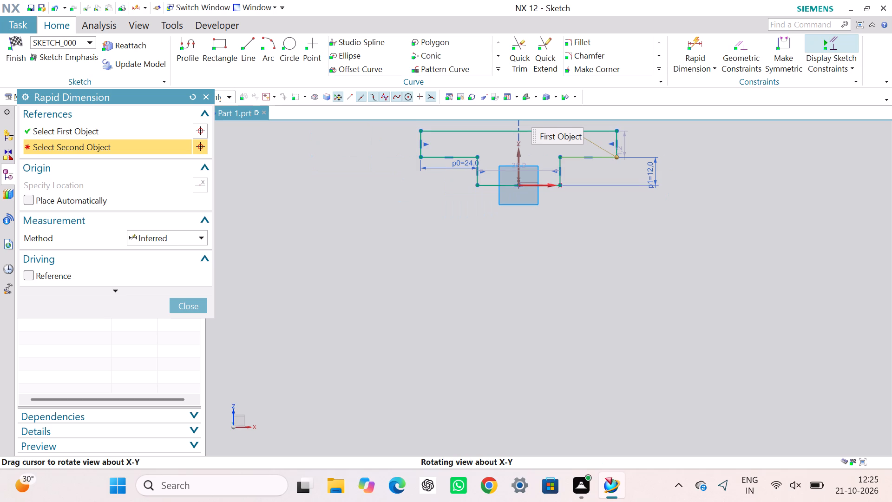
{"action": "middle_click_drag", "start_coordinate": [616, 164], "coordinate": [549, 330]}
{"action": "right_click_drag", "start_coordinate": [616, 165], "coordinate": [549, 330]}
{"action": "middle_click", "coordinate": [549, 330]}
{"action": "scroll", "coordinate": [548, 326], "scroll_direction": "up", "scroll_amount": 4}
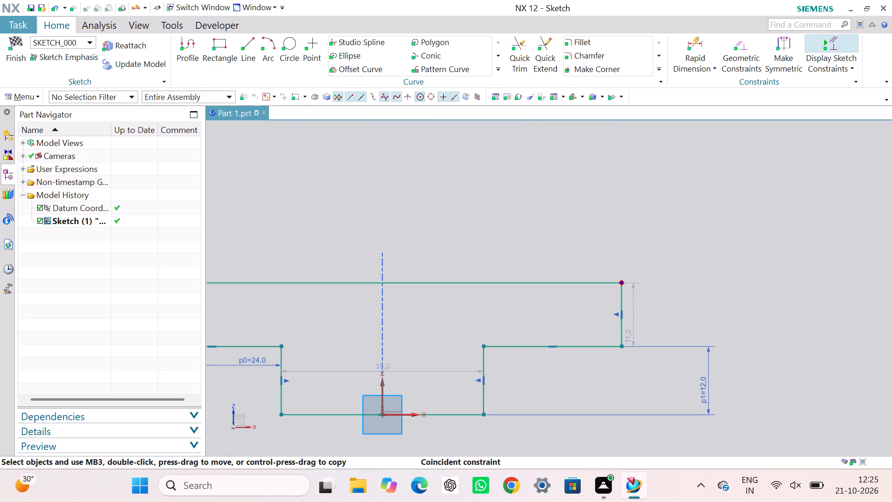
{"action": "left_click", "coordinate": [621, 280]}
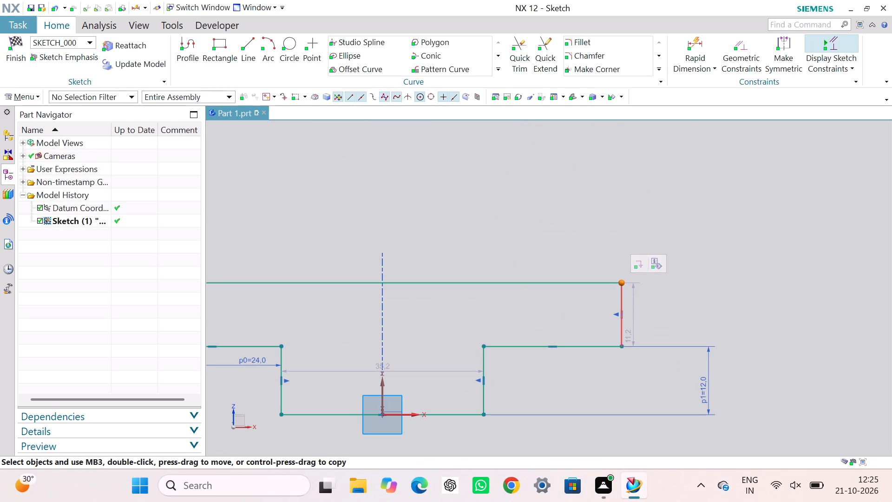
{"action": "left_click", "coordinate": [703, 40]}
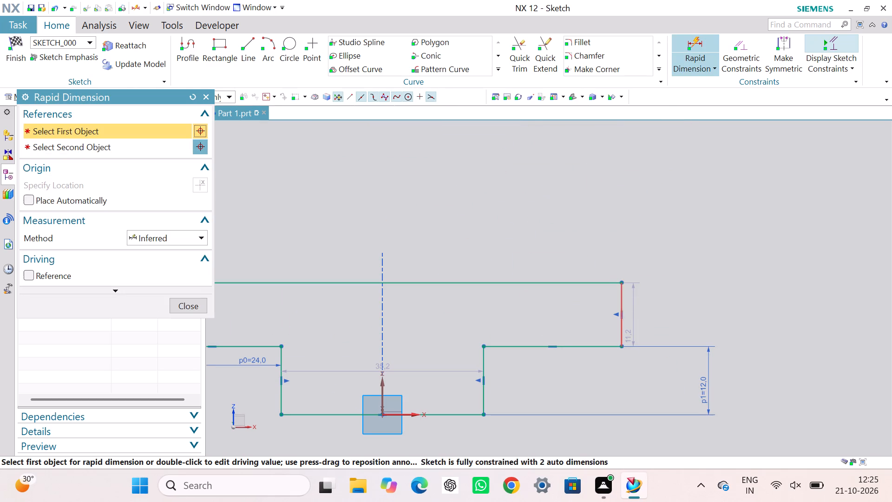
{"action": "left_click", "coordinate": [622, 283]}
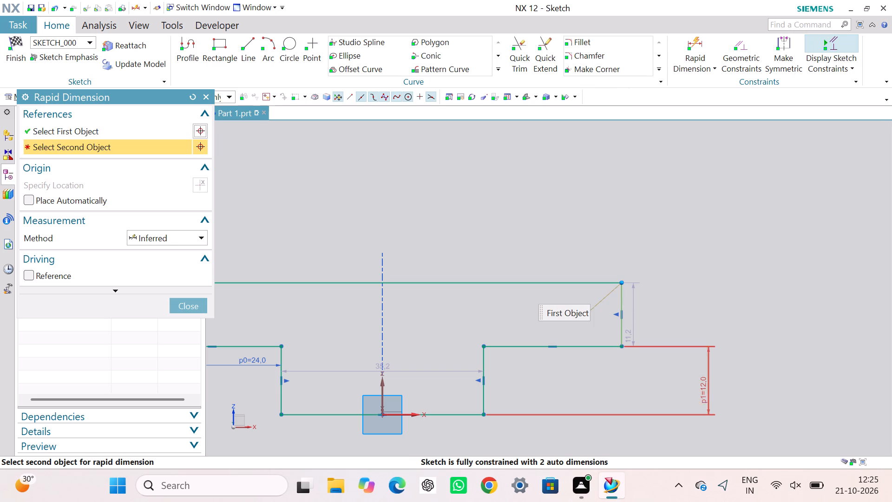
{"action": "left_click", "coordinate": [621, 347]}
{"action": "left_click", "coordinate": [641, 316]}
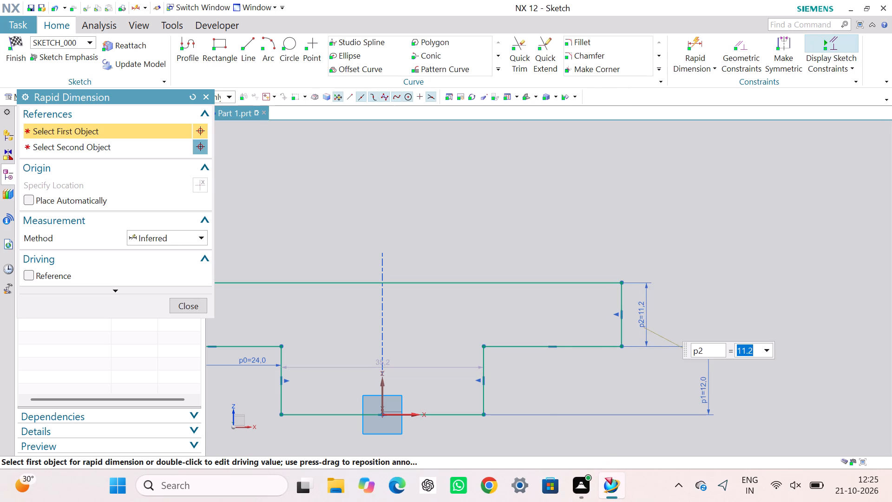
{"action": "type", "text": "12"}
{"action": "key", "text": "Return"}
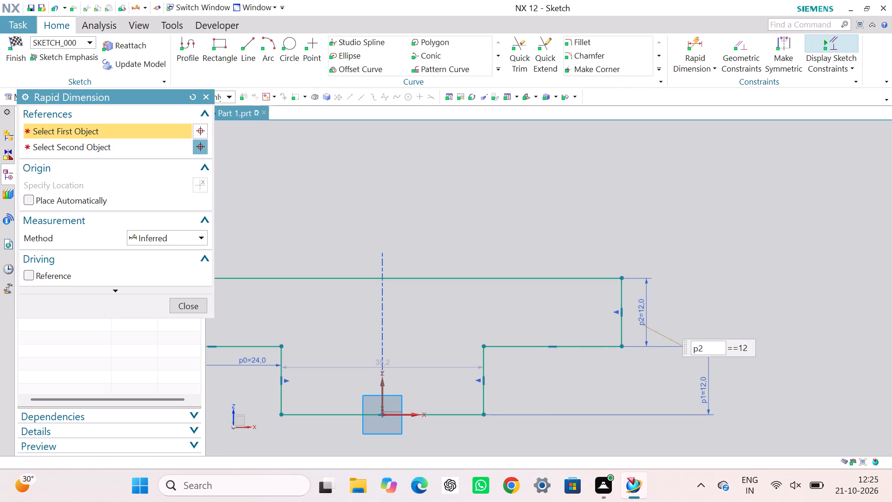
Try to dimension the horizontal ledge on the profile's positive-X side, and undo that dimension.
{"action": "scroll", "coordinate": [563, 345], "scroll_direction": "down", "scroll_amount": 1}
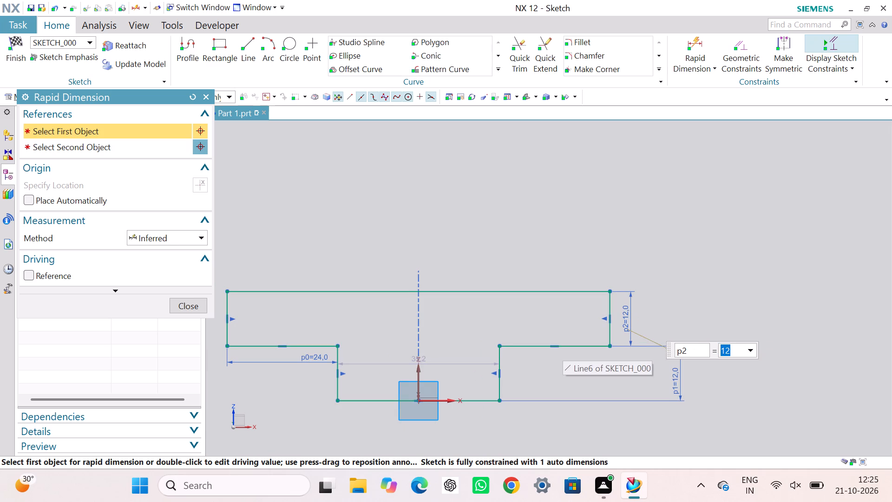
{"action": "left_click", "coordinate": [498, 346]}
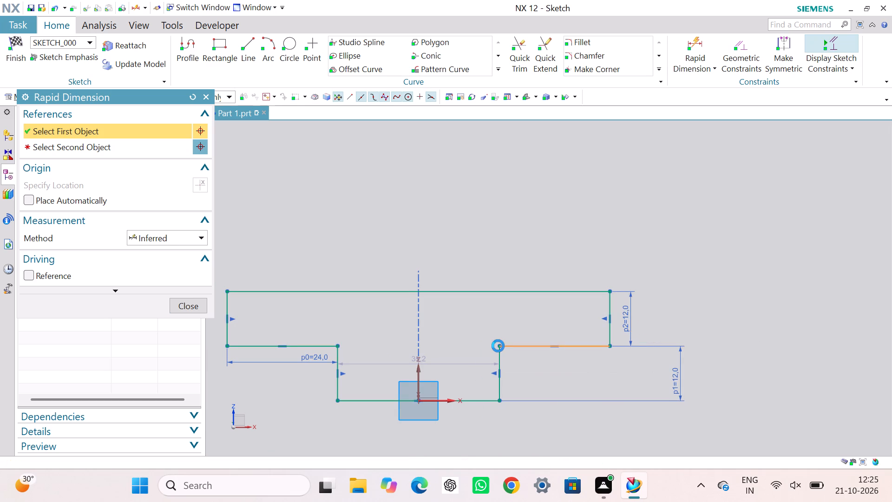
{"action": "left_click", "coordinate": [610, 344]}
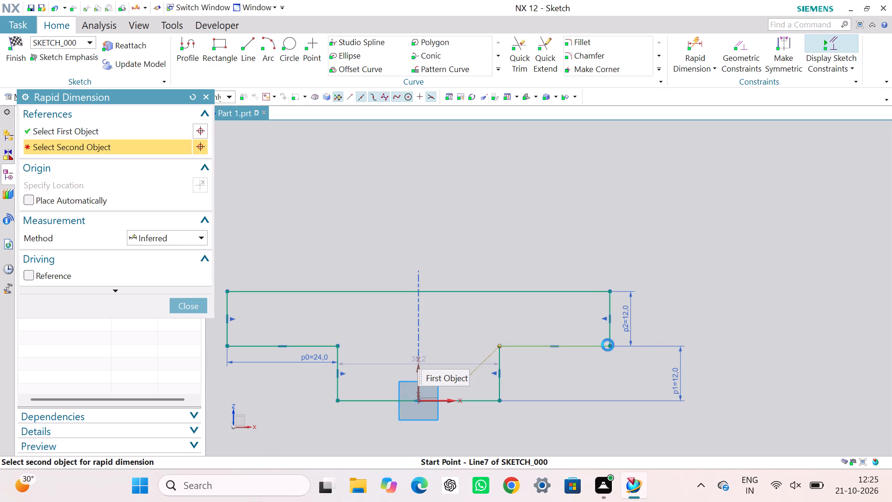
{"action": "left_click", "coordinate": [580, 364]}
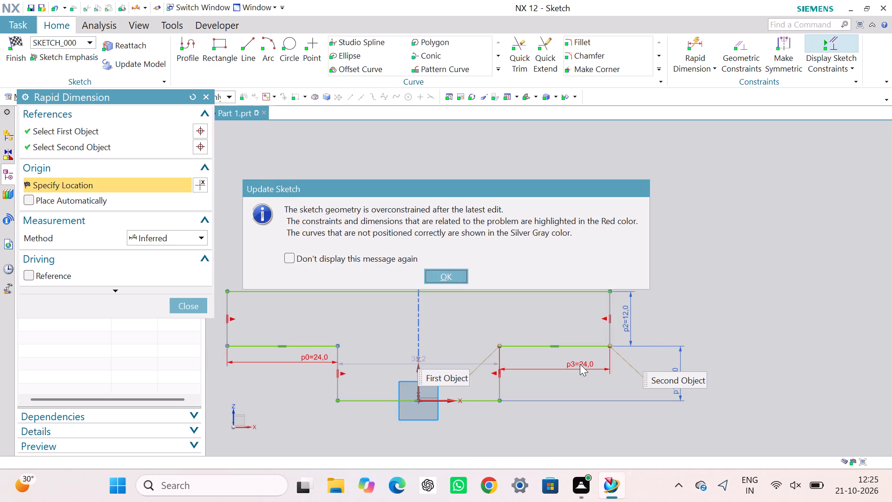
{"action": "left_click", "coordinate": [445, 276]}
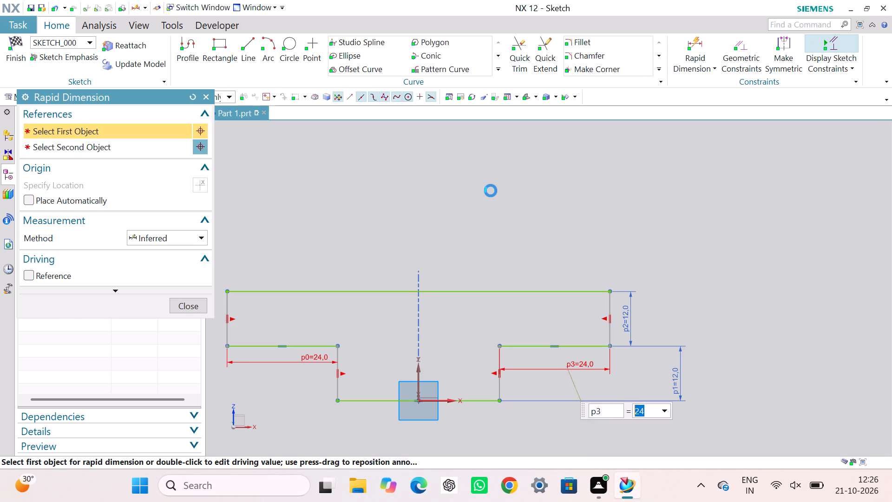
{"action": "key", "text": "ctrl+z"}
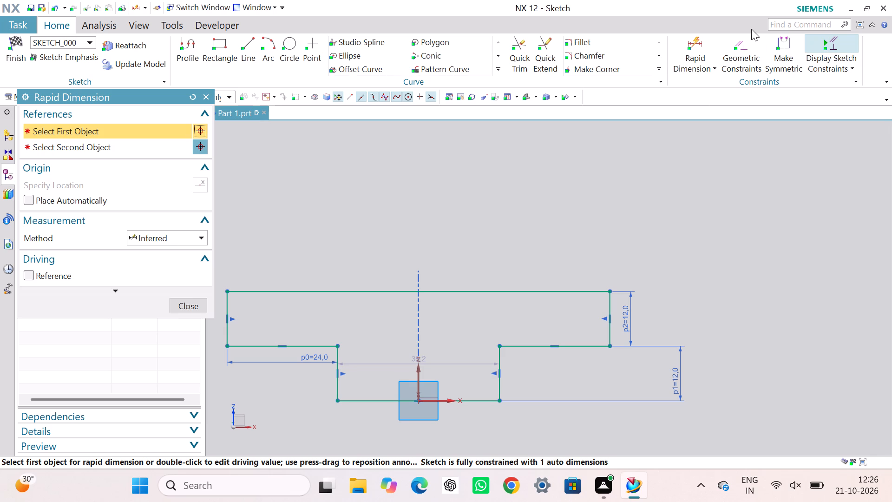
Dimension the stem's bottom line between its two endpoints and set its width to 28 mm.
{"action": "left_click", "coordinate": [699, 46]}
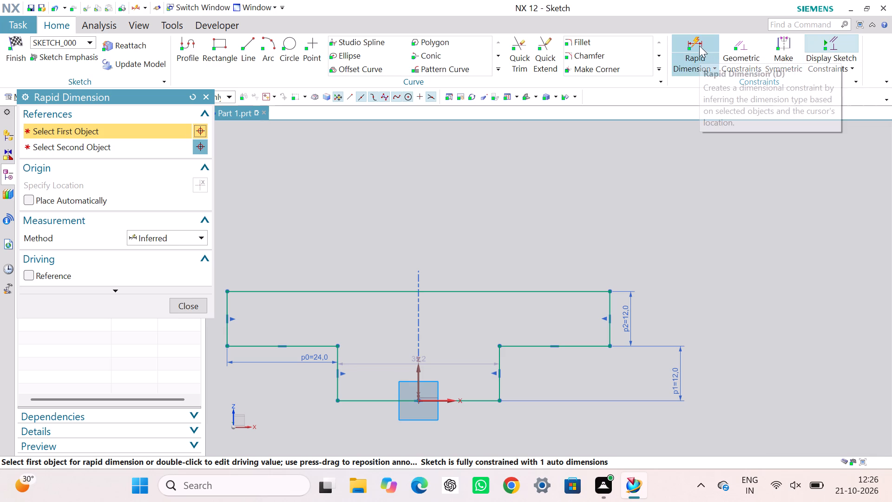
{"action": "left_click", "coordinate": [501, 403]}
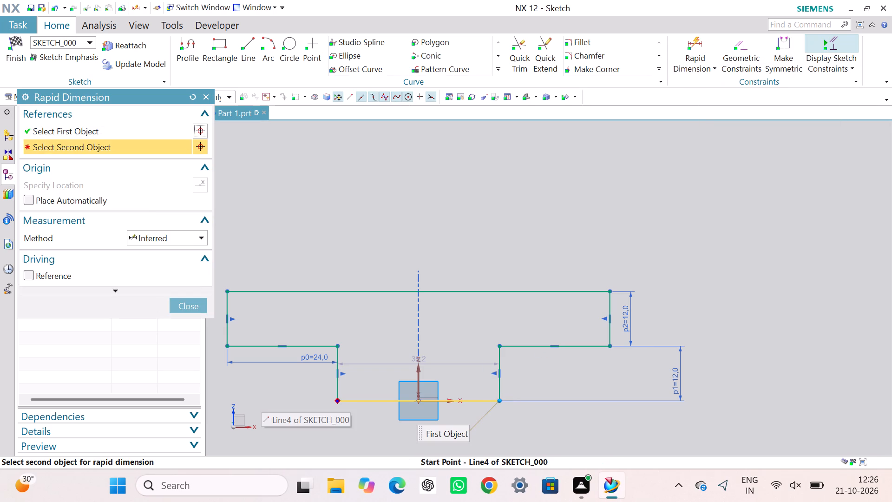
{"action": "left_click", "coordinate": [337, 400]}
{"action": "left_click", "coordinate": [397, 428]}
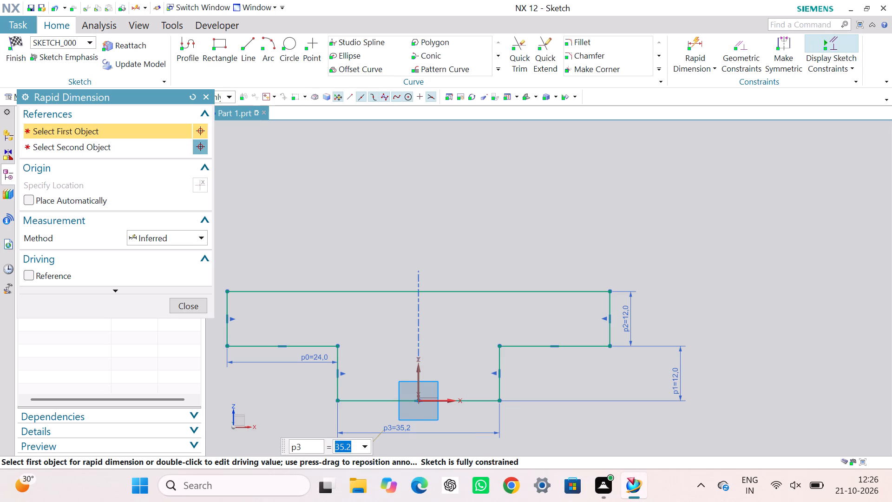
{"action": "key", "text": "2"}
{"action": "key", "text": "8"}
{"action": "key", "text": "Return"}
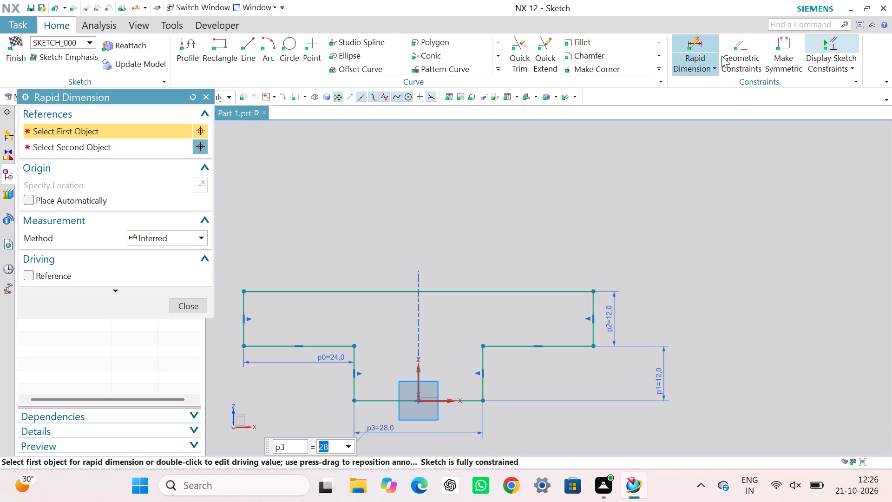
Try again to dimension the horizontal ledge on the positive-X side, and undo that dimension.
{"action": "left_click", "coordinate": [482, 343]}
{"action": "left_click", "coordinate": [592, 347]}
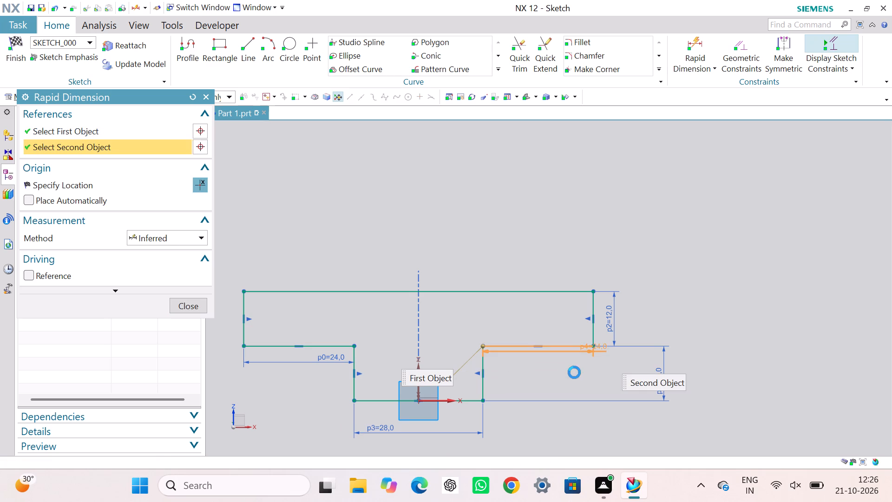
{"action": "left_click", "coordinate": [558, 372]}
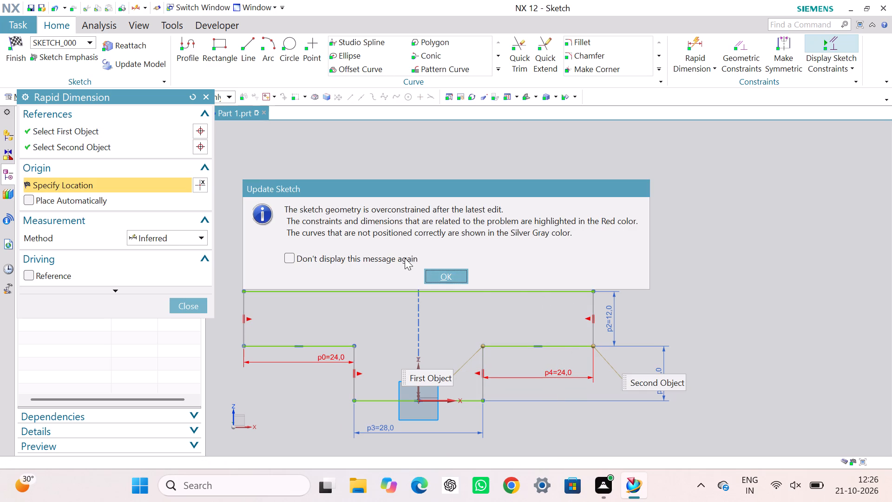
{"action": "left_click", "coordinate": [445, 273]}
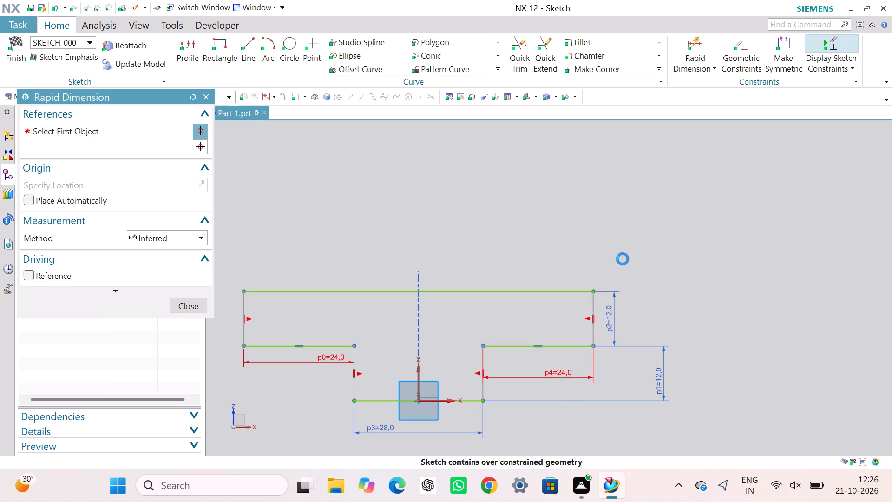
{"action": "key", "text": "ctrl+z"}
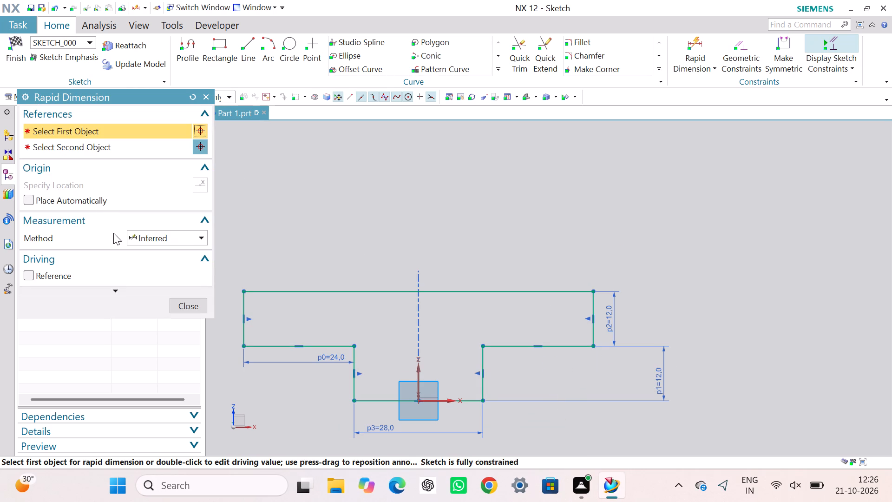
Leave Rapid Dimension and finish the T-shaped profile sketch.
{"action": "left_click_drag", "start_coordinate": [194, 308], "coordinate": [190, 308]}
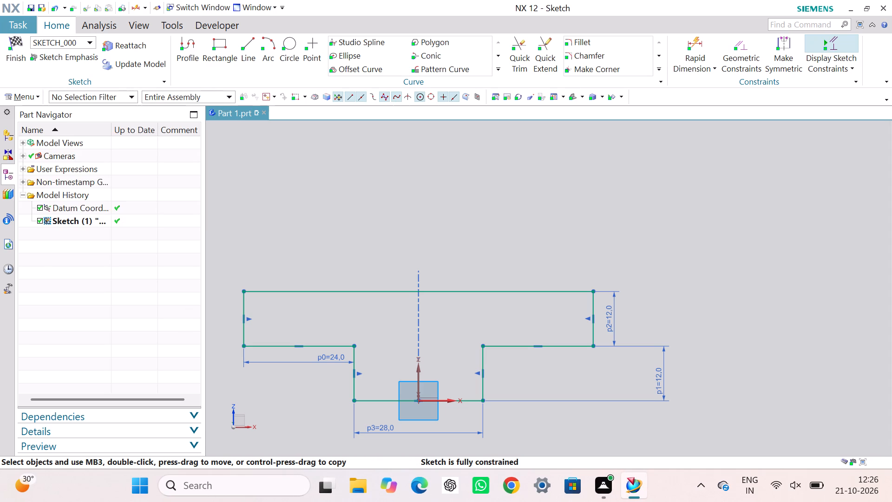
{"action": "left_click", "coordinate": [15, 45]}
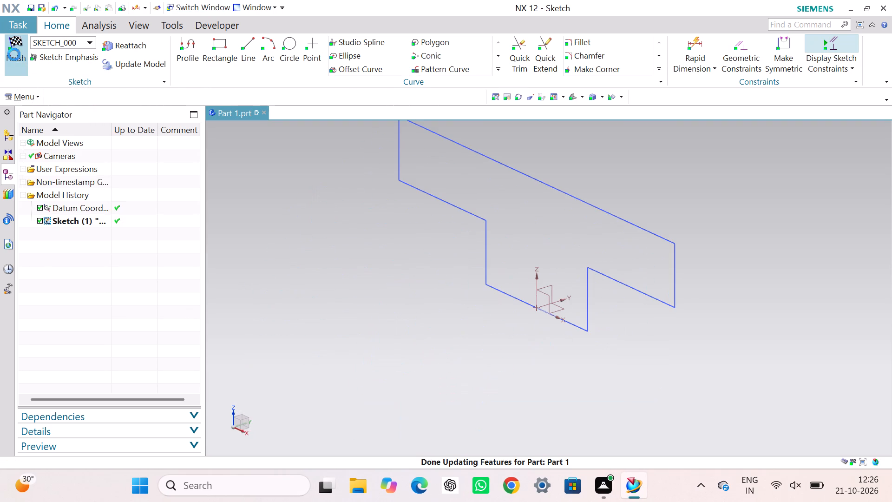
Extrude the closed T-shaped profile from a start distance of 0 to an end distance of 150 mm.
{"action": "scroll", "coordinate": [532, 333], "scroll_direction": "up", "scroll_amount": 1}
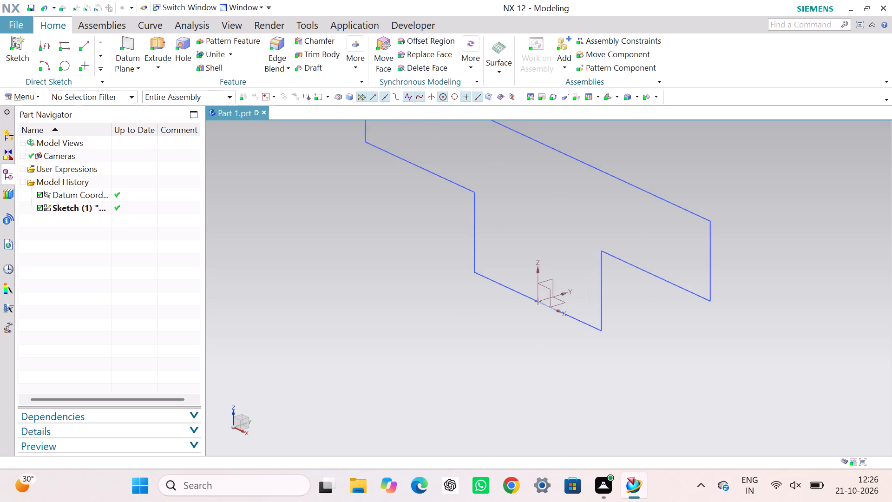
{"action": "scroll", "coordinate": [528, 329], "scroll_direction": "down", "scroll_amount": 3}
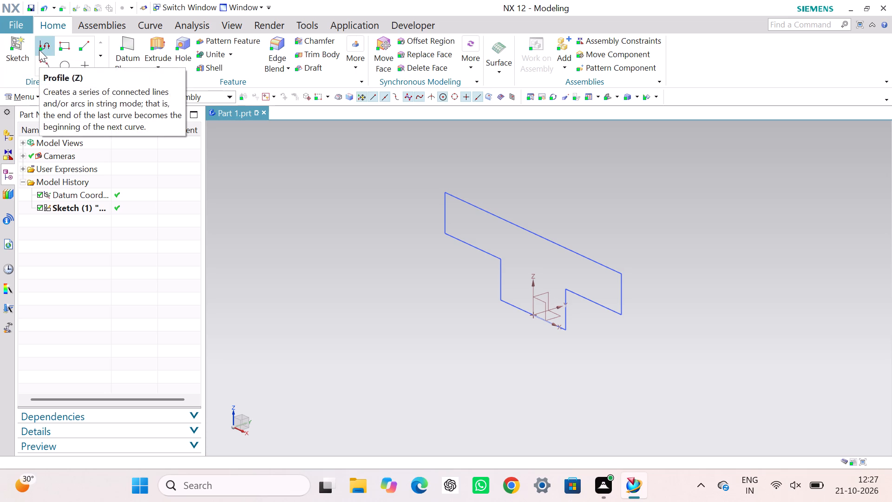
{"action": "left_click", "coordinate": [159, 42]}
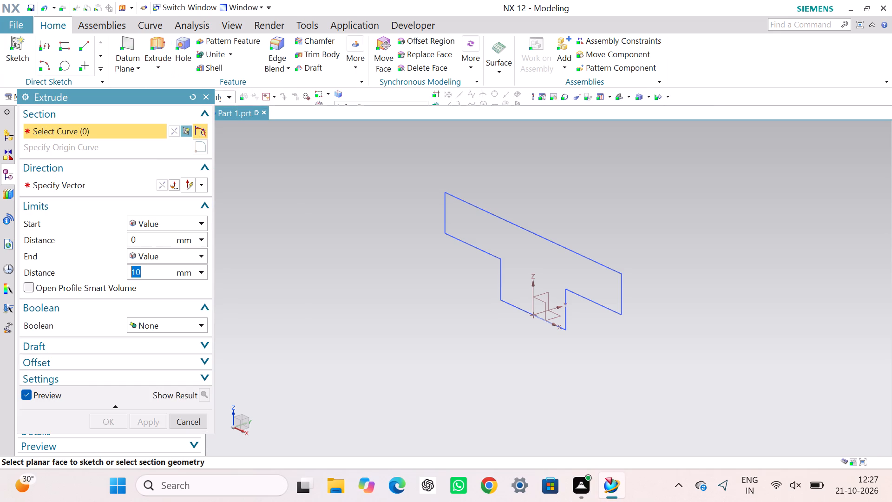
{"action": "left_click", "coordinate": [479, 212]}
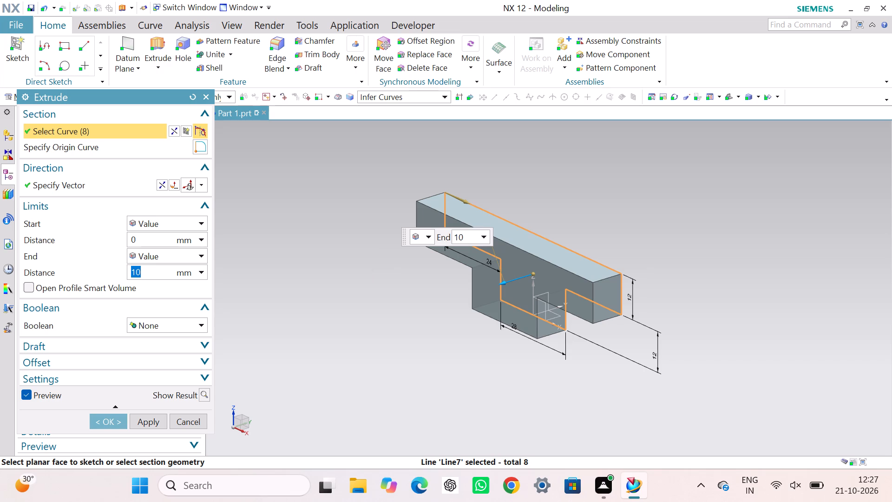
{"action": "key", "text": "1"}
{"action": "type", "text": "50"}
{"action": "key", "text": "Return"}
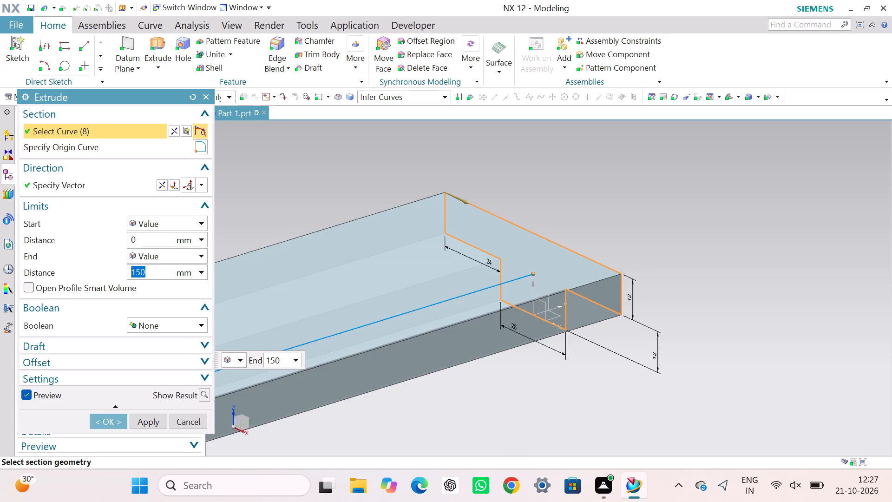
{"action": "scroll", "coordinate": [418, 355], "scroll_direction": "down", "scroll_amount": 3}
{"action": "scroll", "coordinate": [353, 376], "scroll_direction": "down", "scroll_amount": 1}
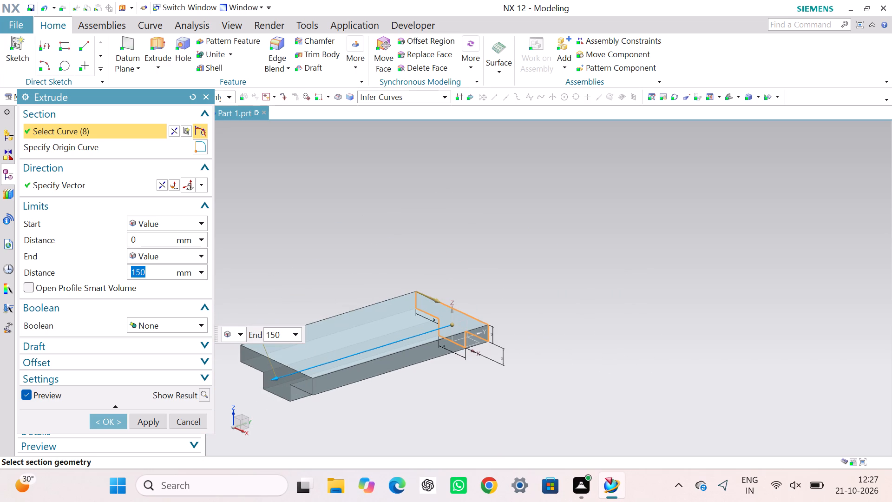
{"action": "left_click", "coordinate": [107, 420]}
{"action": "left_click", "coordinate": [612, 293]}
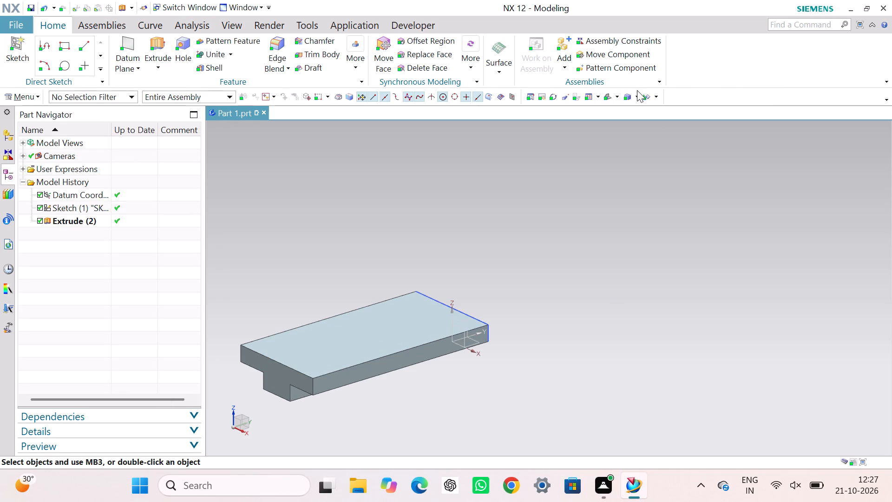
Hide the T-shaped profile sketch, leaving the extruded body displayed.
{"action": "right_click", "coordinate": [105, 204]}
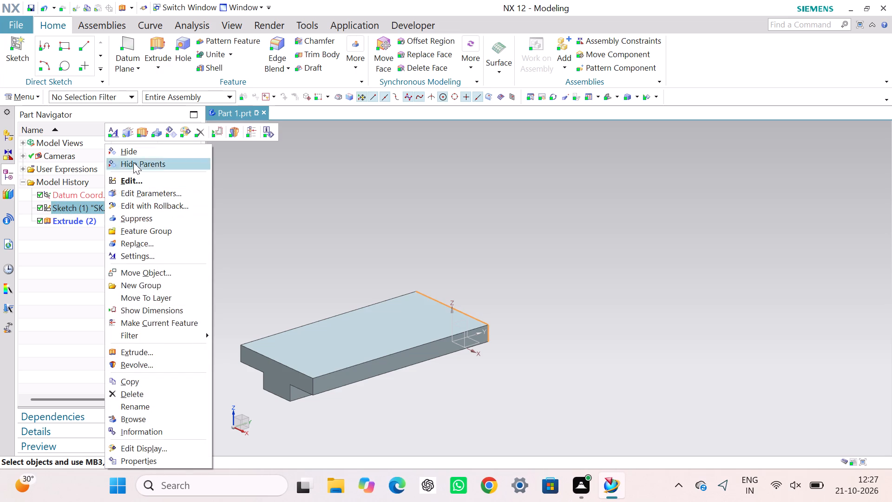
{"action": "left_click", "coordinate": [135, 156]}
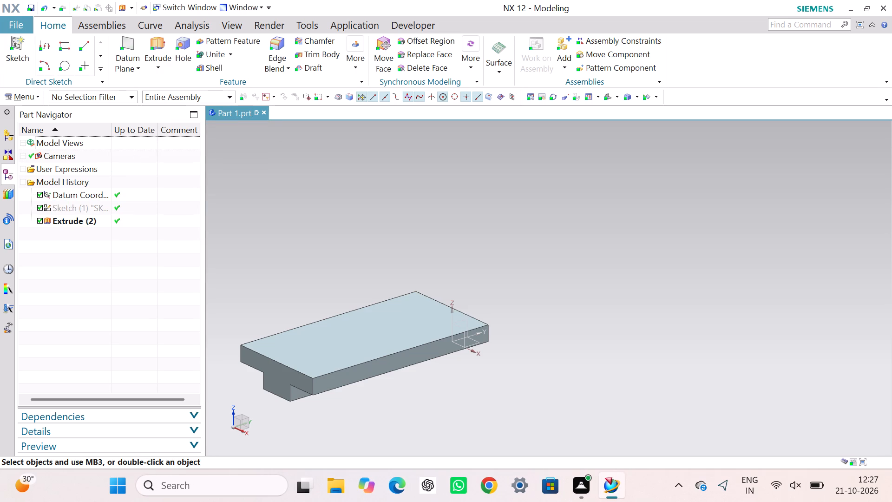
{"action": "left_click", "coordinate": [505, 245]}
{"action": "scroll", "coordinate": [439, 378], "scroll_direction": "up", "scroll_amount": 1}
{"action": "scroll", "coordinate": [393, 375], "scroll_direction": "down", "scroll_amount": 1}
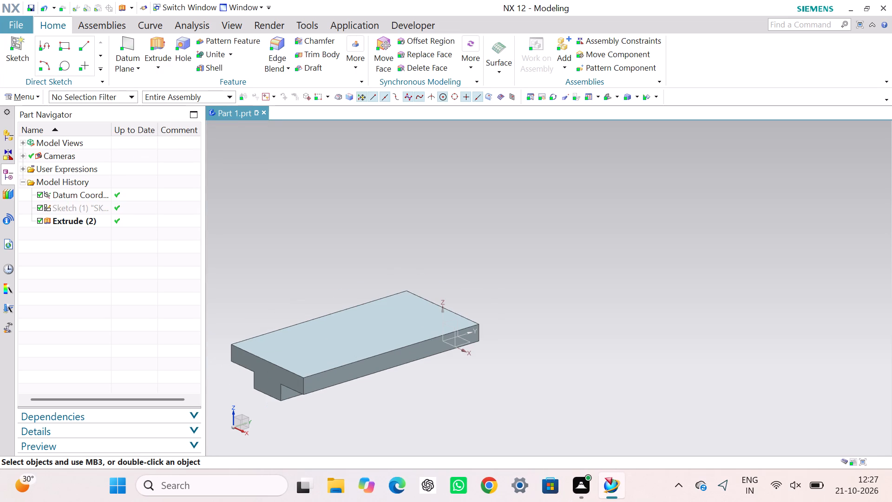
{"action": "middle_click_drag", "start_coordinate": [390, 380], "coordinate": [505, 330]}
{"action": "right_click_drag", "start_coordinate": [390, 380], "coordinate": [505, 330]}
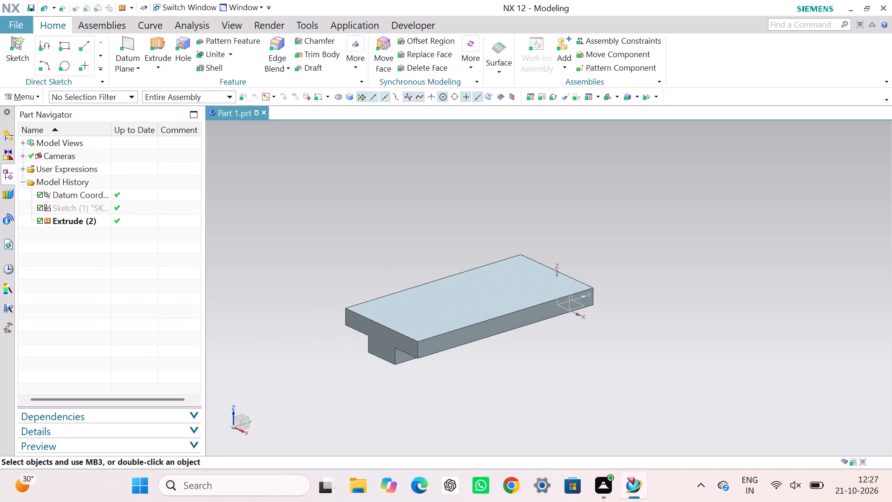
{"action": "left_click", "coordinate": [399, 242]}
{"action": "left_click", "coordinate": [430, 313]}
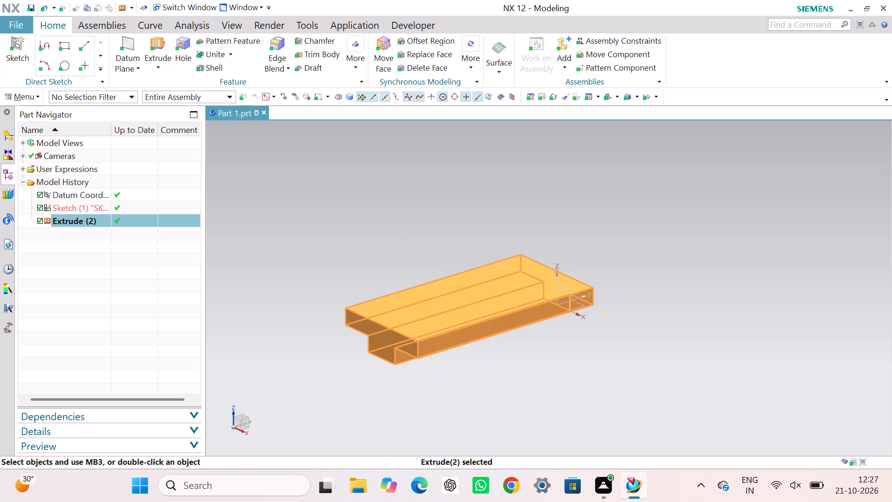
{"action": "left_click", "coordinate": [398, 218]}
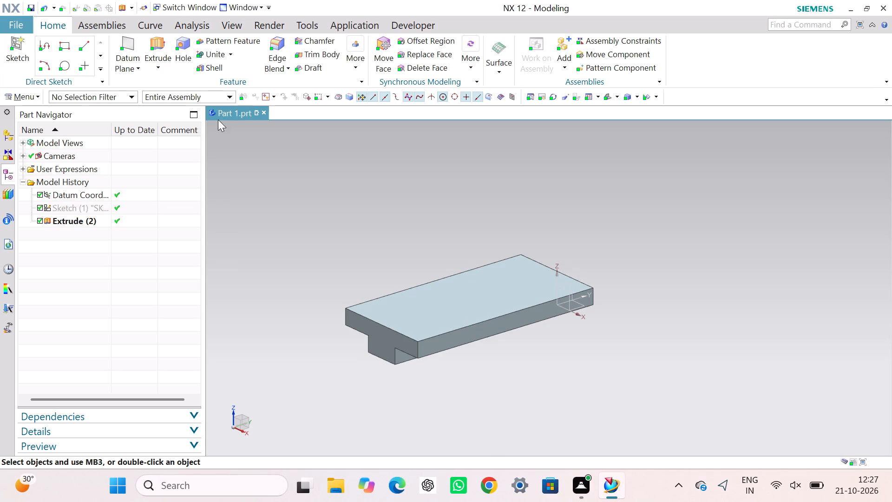
Create a sketch in the task environment on the extruded body's large top face.
{"action": "left_click", "coordinate": [18, 97]}
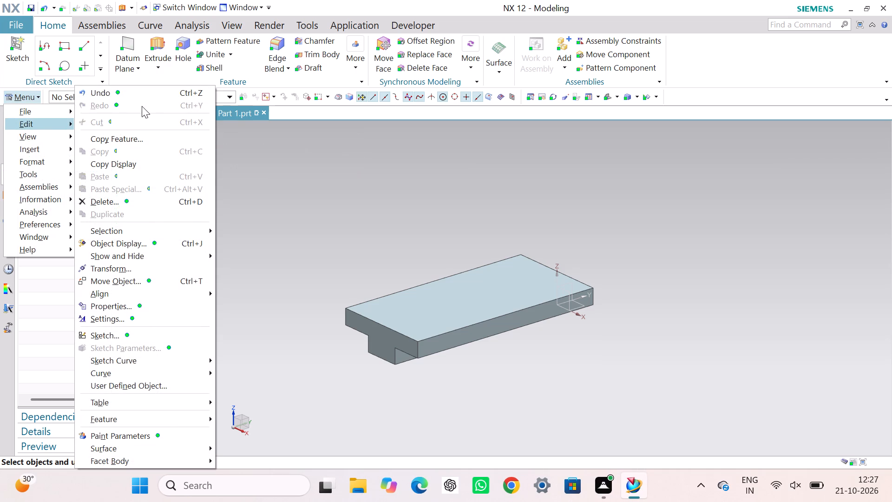
{"action": "left_click", "coordinate": [66, 151]}
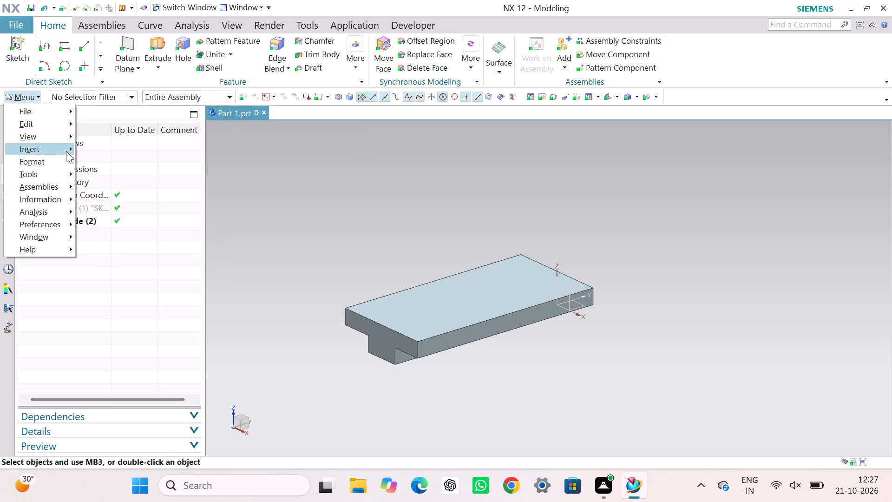
{"action": "left_click", "coordinate": [188, 112]}
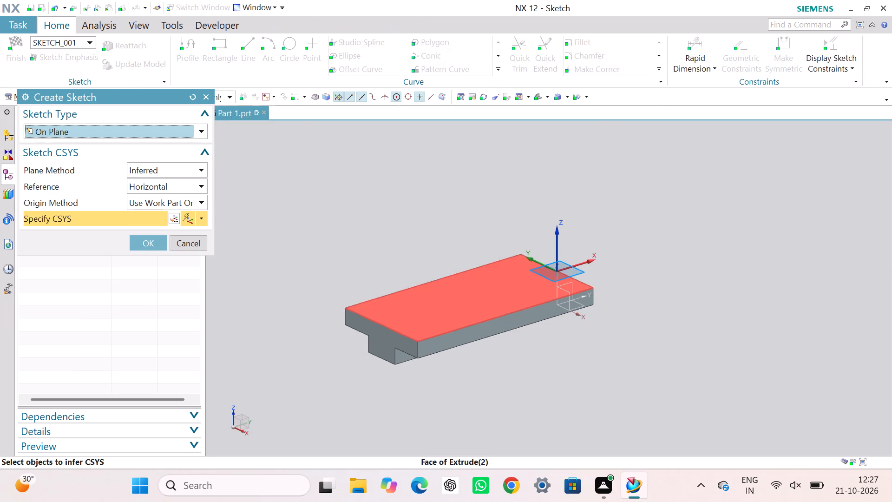
{"action": "left_click", "coordinate": [414, 310]}
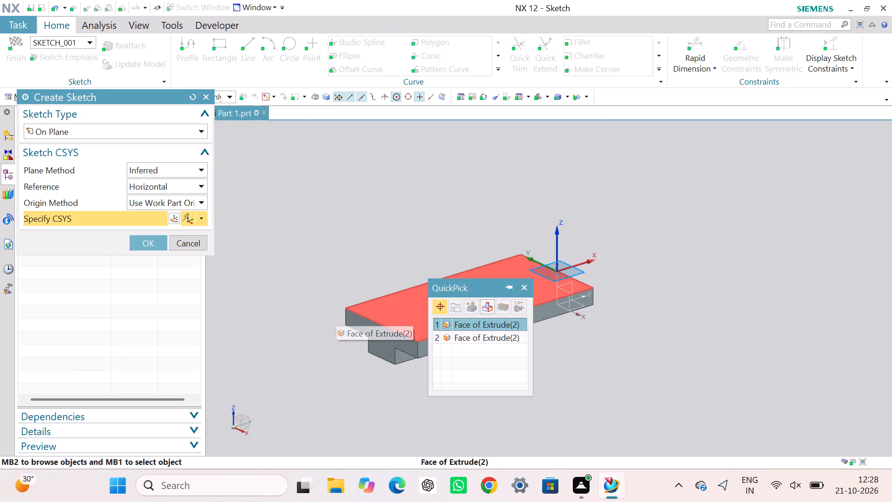
{"action": "left_click", "coordinate": [478, 324]}
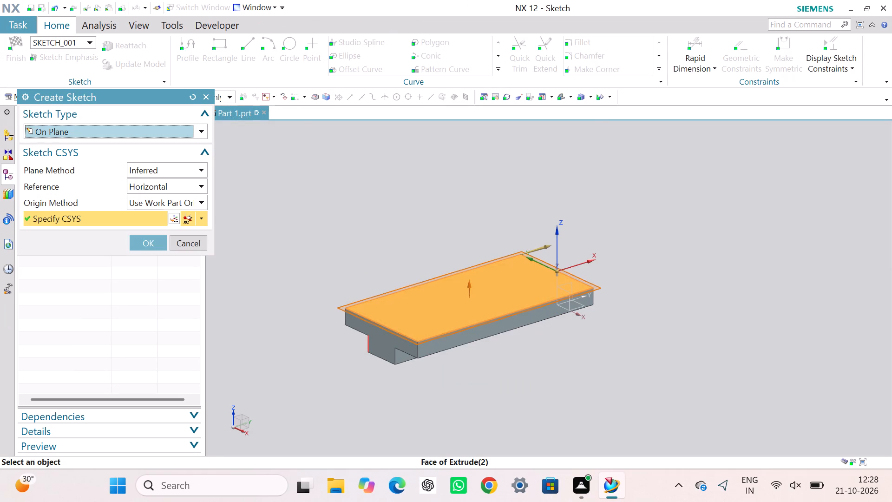
{"action": "left_click", "coordinate": [144, 246]}
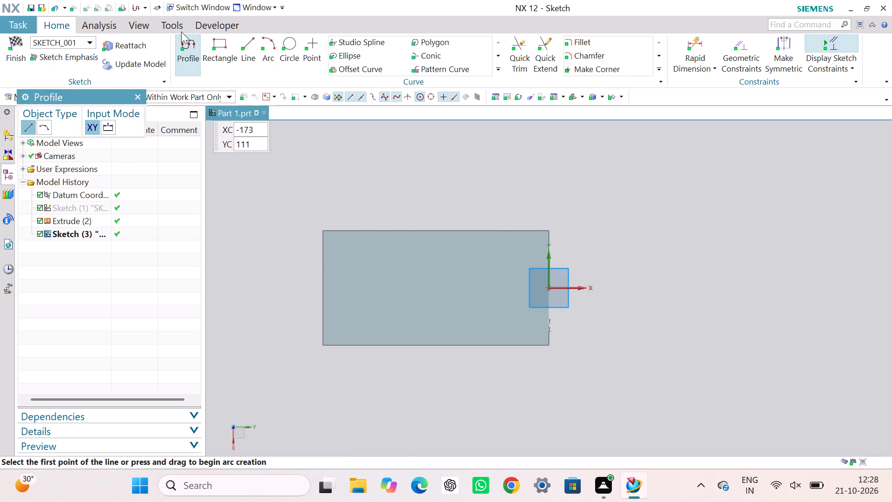
Draw a 30 mm line at angle 0 from the midpoint of the top face's short edge opposite the sketch origin.
{"action": "left_click", "coordinate": [283, 45]}
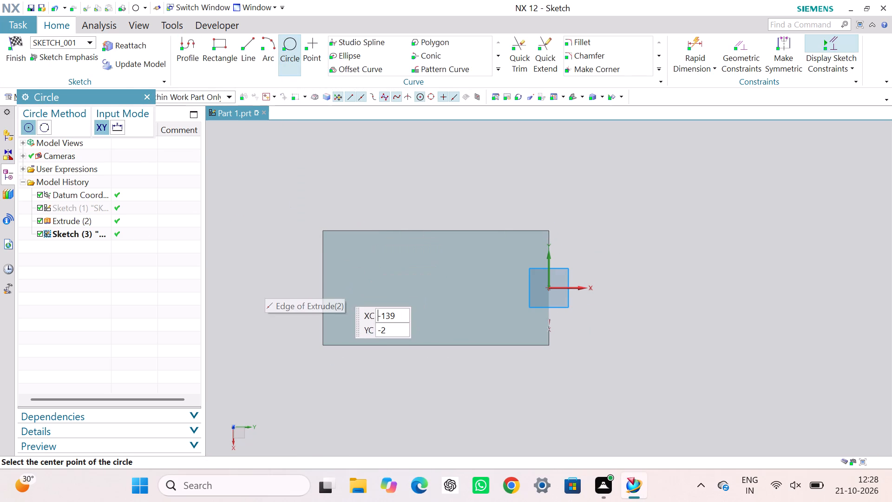
{"action": "left_click", "coordinate": [240, 42]}
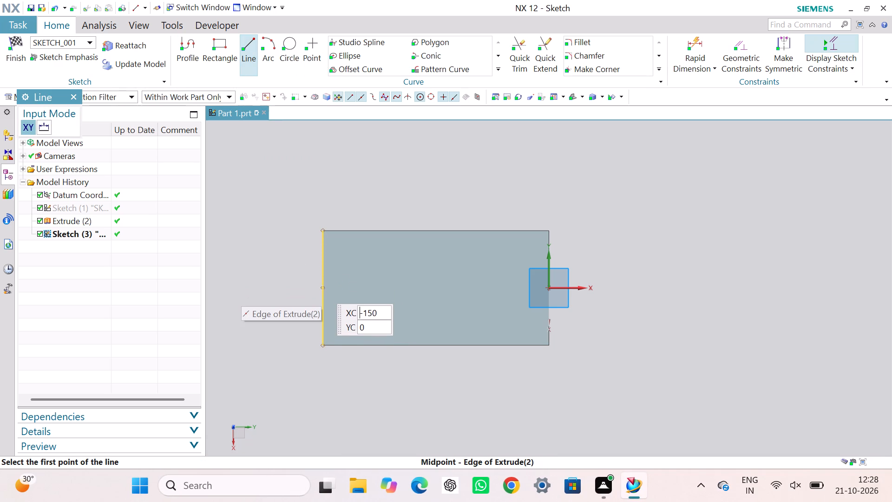
{"action": "left_click", "coordinate": [321, 288]}
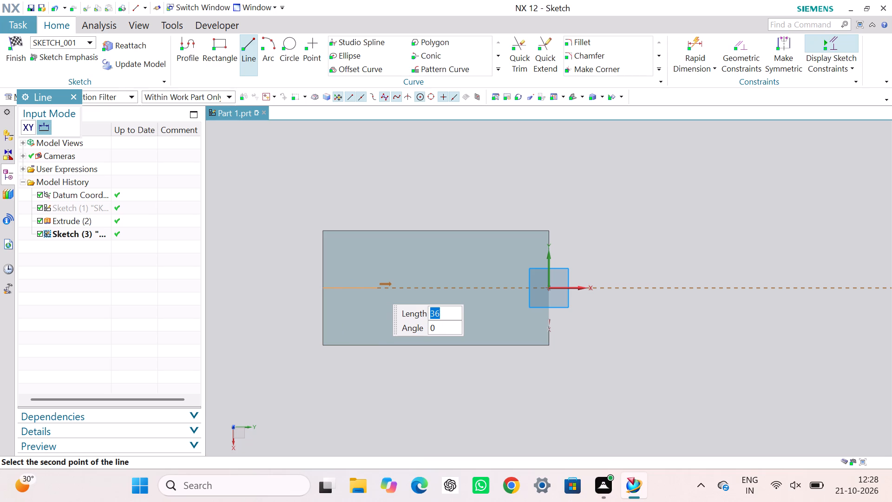
{"action": "type", "text": "30"}
{"action": "key", "text": "Return"}
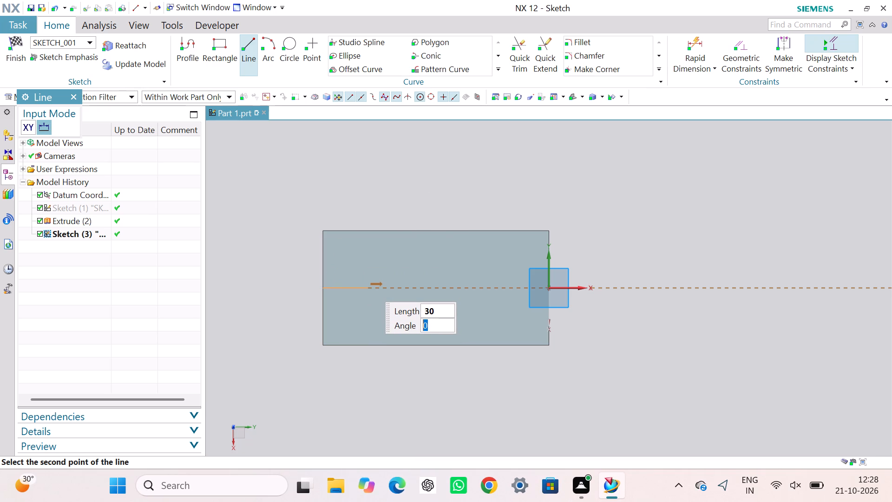
{"action": "left_click", "coordinate": [370, 286]}
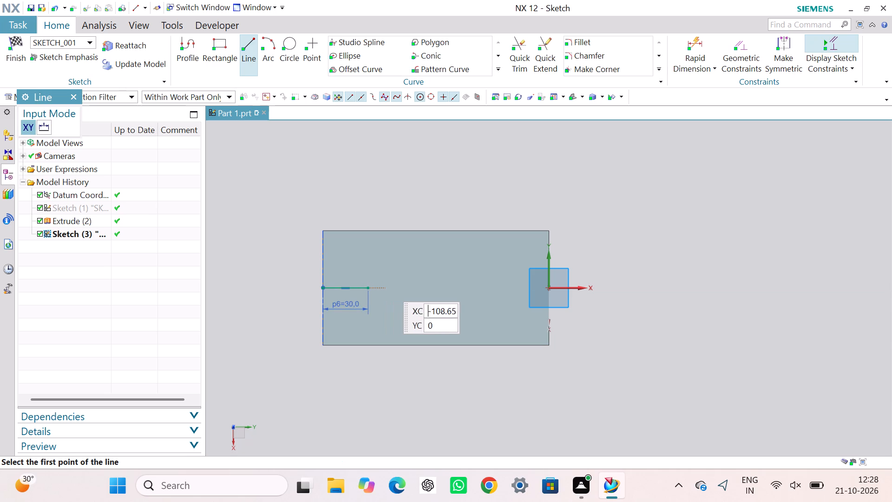
{"action": "key", "text": "Escape"}
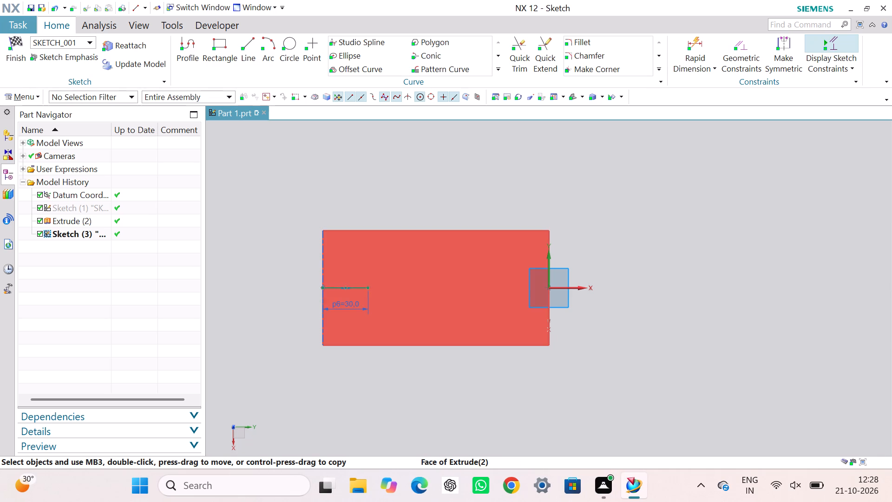
Convert the 30 mm line to a reference line.
{"action": "scroll", "coordinate": [356, 288], "scroll_direction": "up", "scroll_amount": 5}
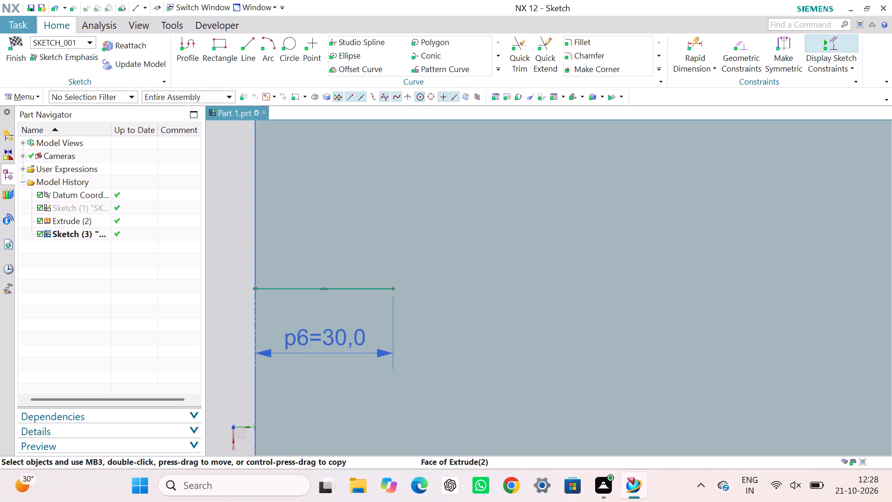
{"action": "left_click", "coordinate": [350, 287]}
{"action": "scroll", "coordinate": [348, 285], "scroll_direction": "down", "scroll_amount": 1}
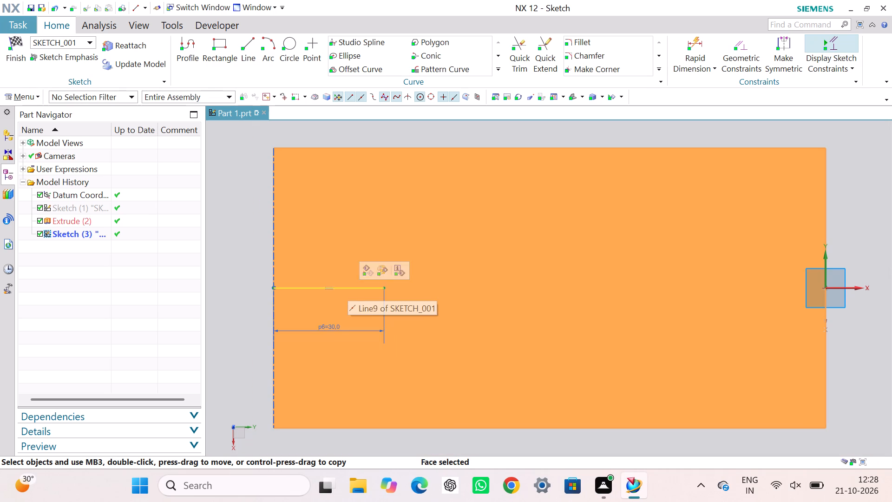
{"action": "left_click", "coordinate": [242, 218]}
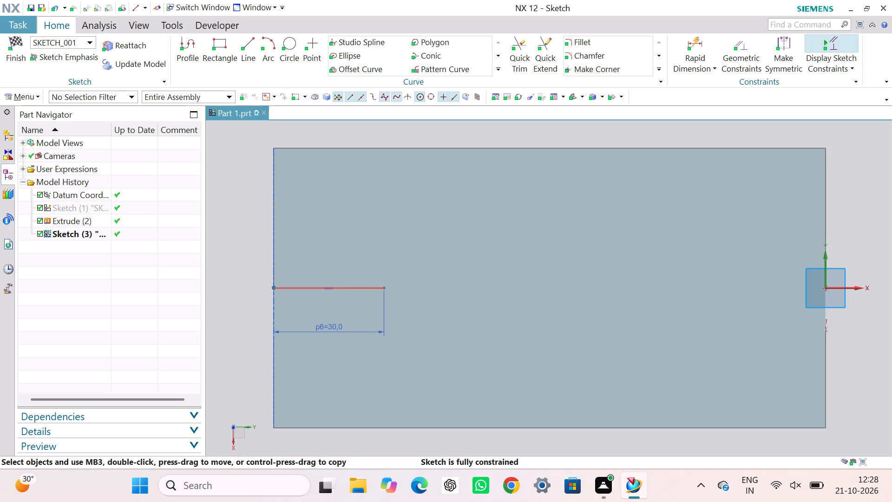
{"action": "right_click", "coordinate": [293, 287]}
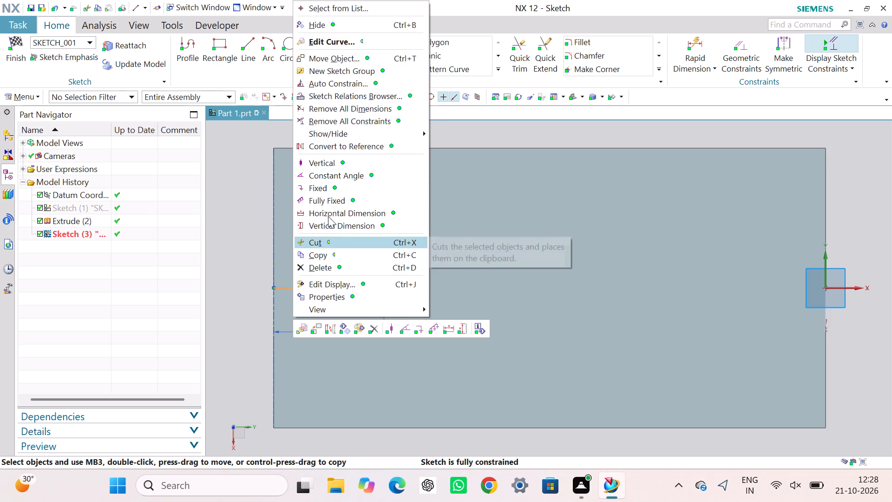
{"action": "left_click", "coordinate": [342, 145]}
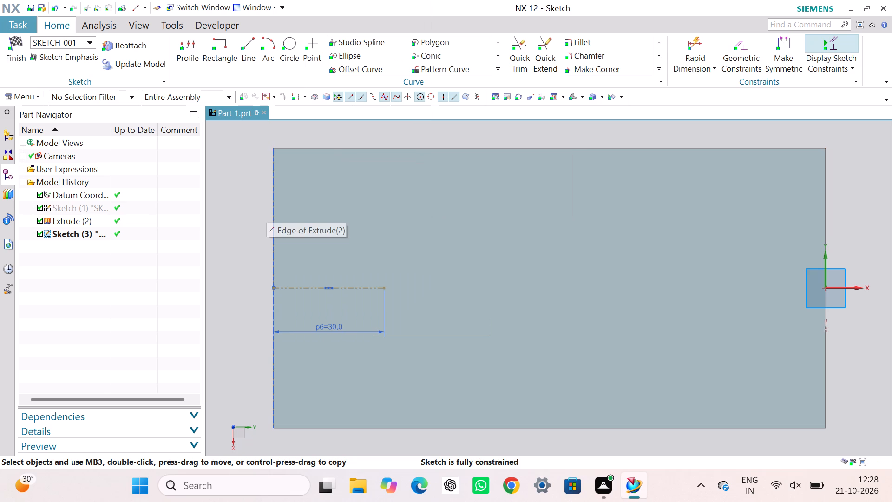
Draw concentric circles of 40 mm and 14 mm diameter centred on the reference line's free end, and finish the sketch.
{"action": "left_click", "coordinate": [287, 41]}
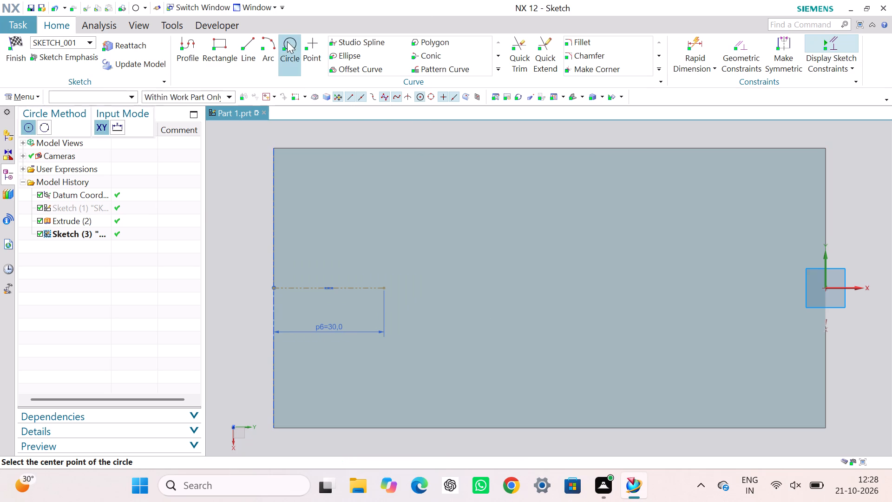
{"action": "left_click", "coordinate": [384, 289]}
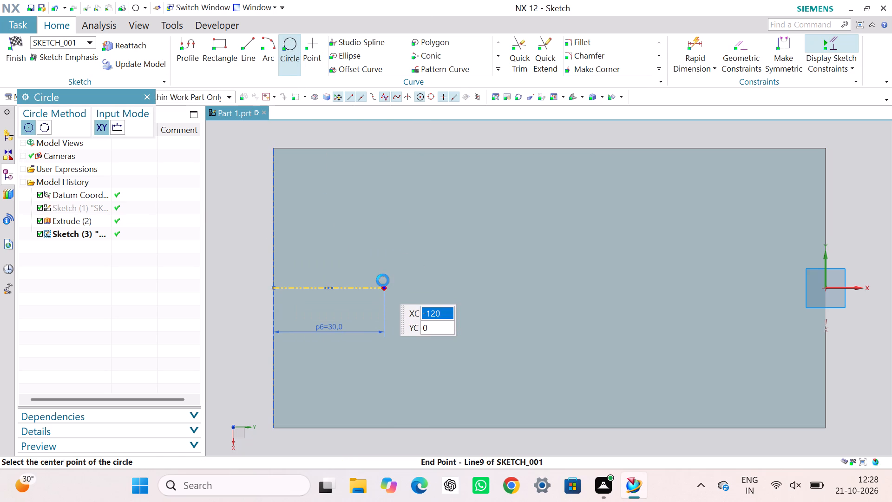
{"action": "left_click", "coordinate": [440, 297]}
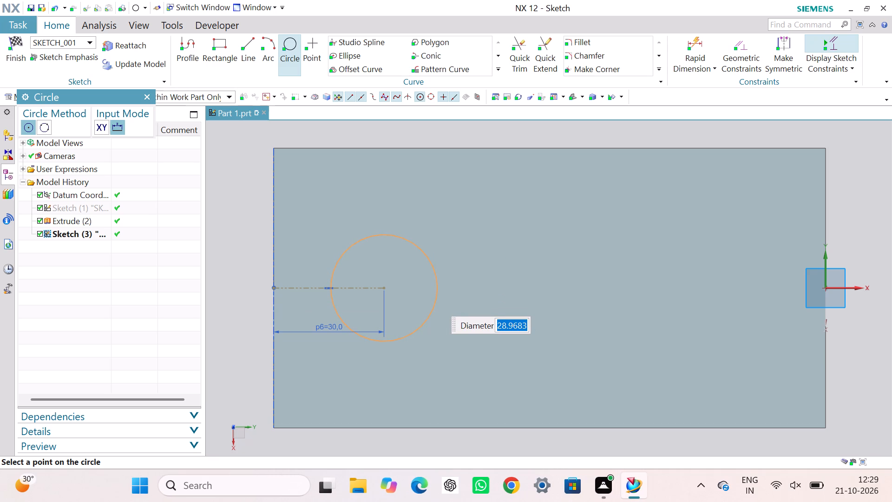
{"action": "type", "text": "40"}
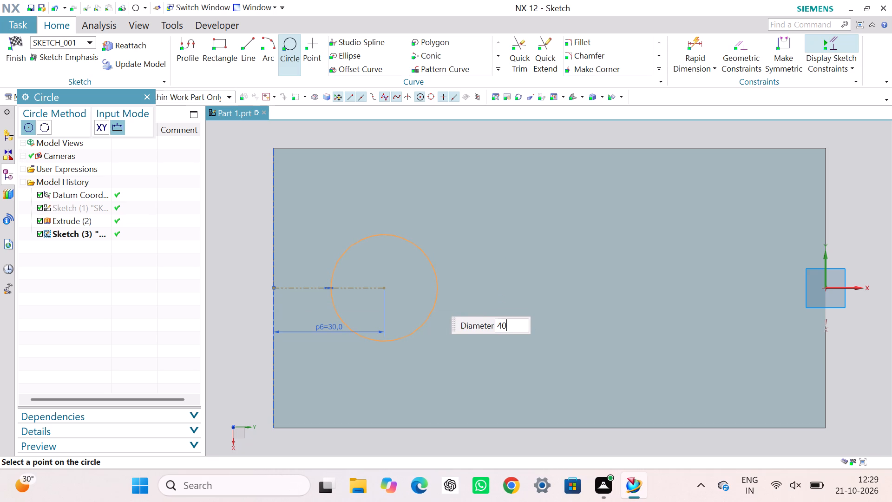
{"action": "key", "text": "Return"}
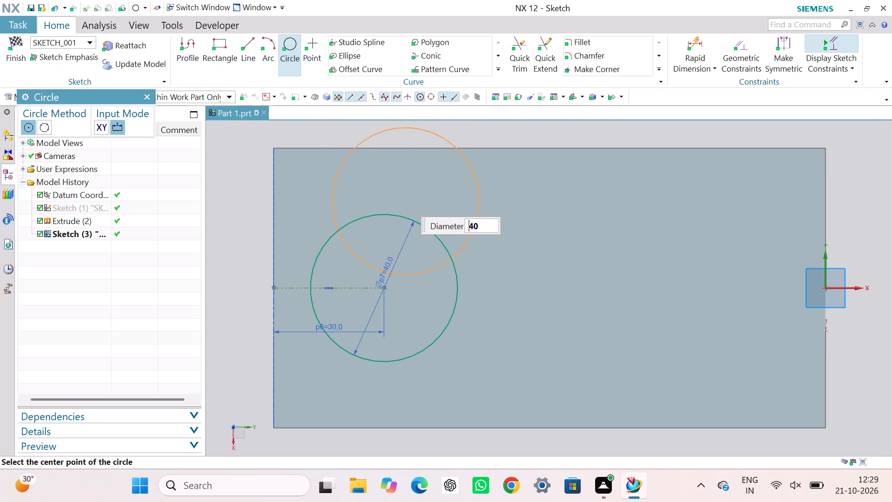
{"action": "key", "text": "1"}
{"action": "key", "text": "4"}
{"action": "key", "text": "Return"}
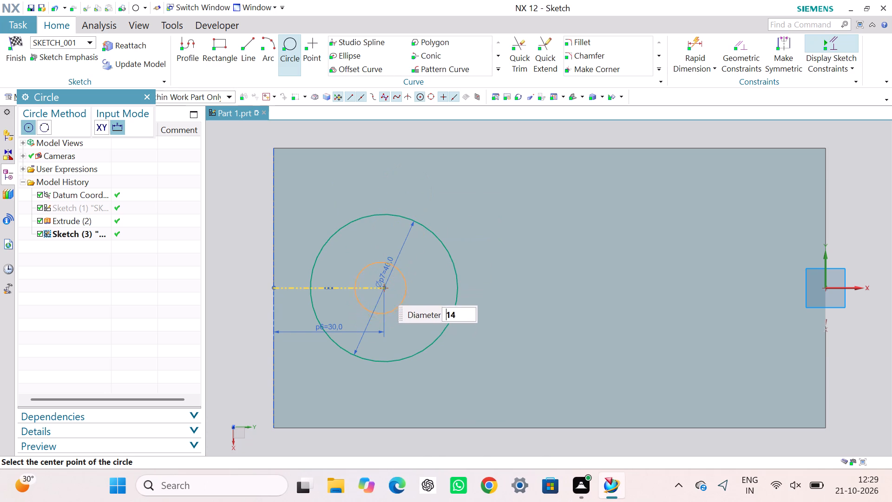
{"action": "left_click", "coordinate": [385, 287]}
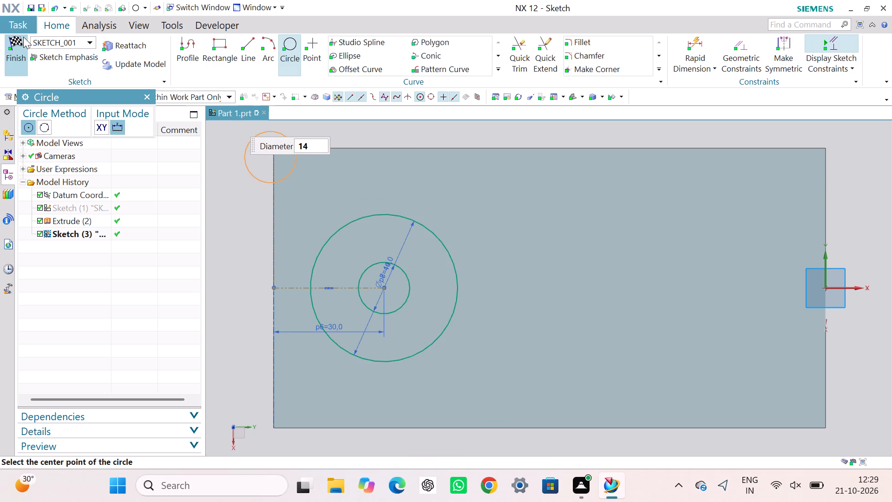
{"action": "left_click", "coordinate": [12, 51]}
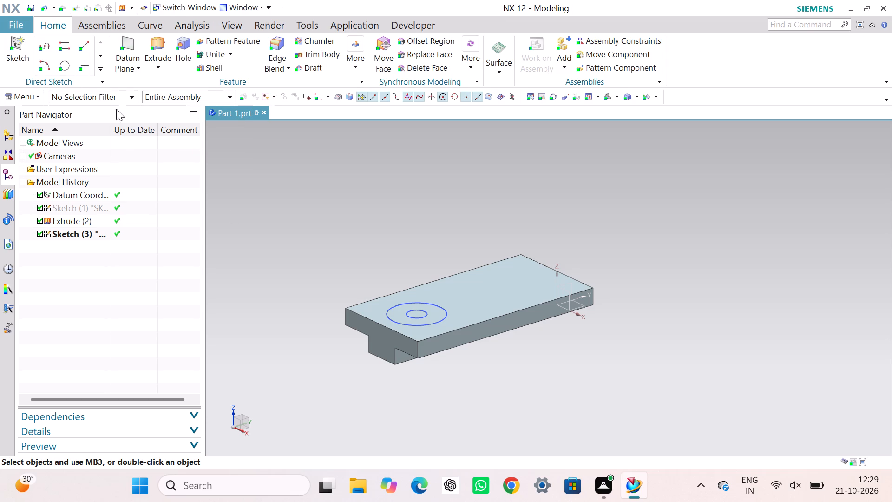
Extrude the two concentric circles 30 mm upward from the top face, with no Boolean operation.
{"action": "left_click", "coordinate": [161, 44]}
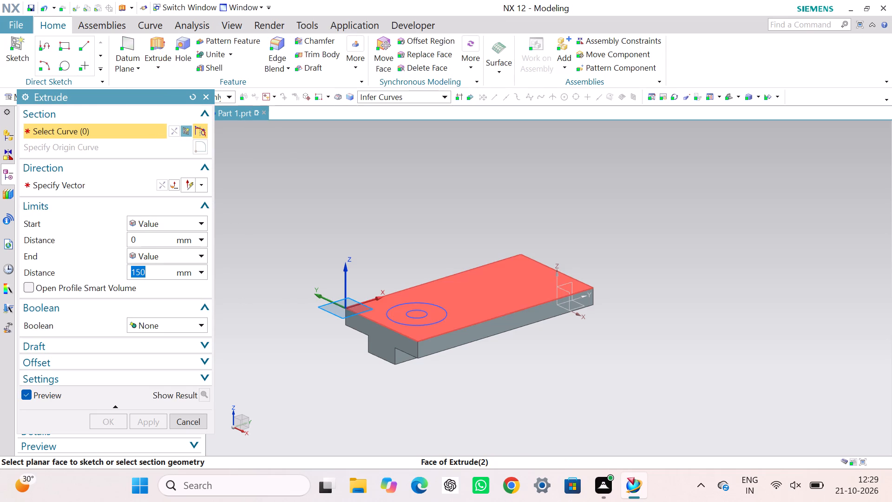
{"action": "scroll", "coordinate": [410, 308], "scroll_direction": "up", "scroll_amount": 4}
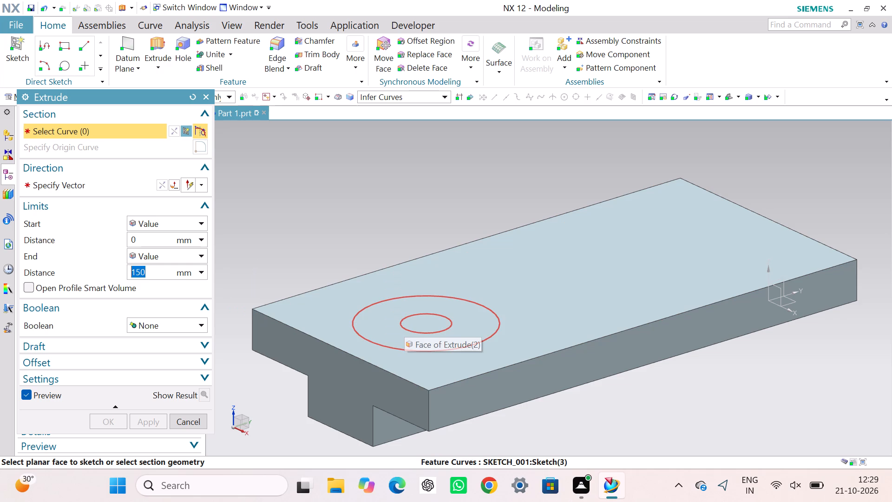
{"action": "left_click", "coordinate": [407, 317]}
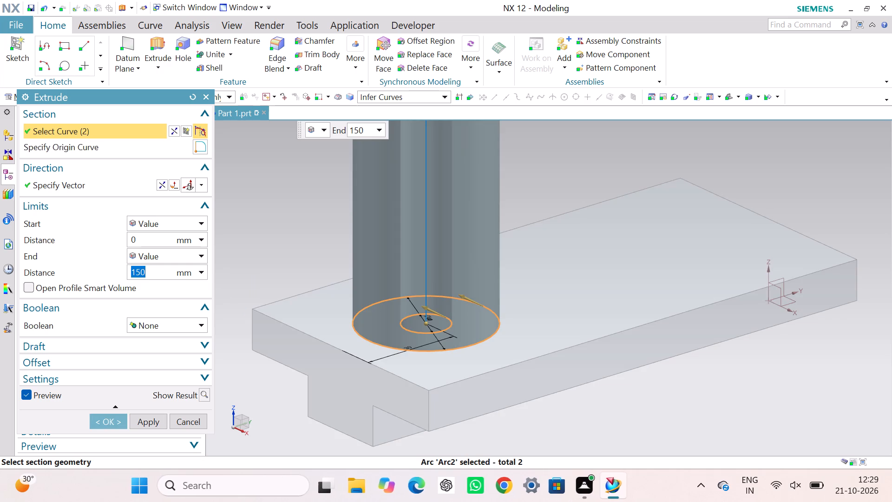
{"action": "type", "text": "30"}
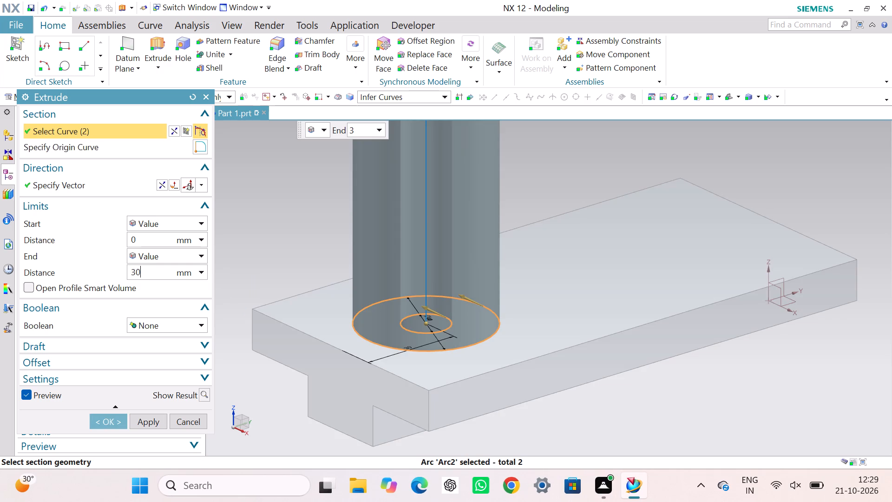
{"action": "key", "text": "Return"}
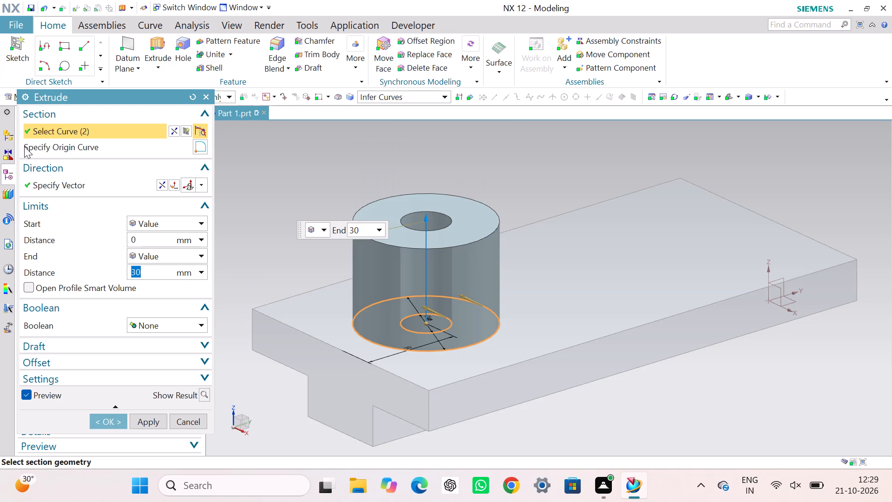
{"action": "left_click", "coordinate": [121, 418]}
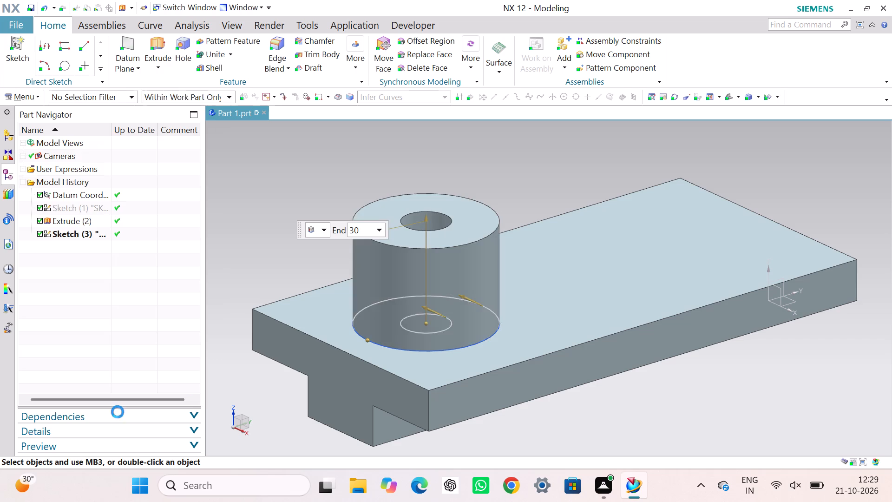
{"action": "left_click", "coordinate": [269, 190]}
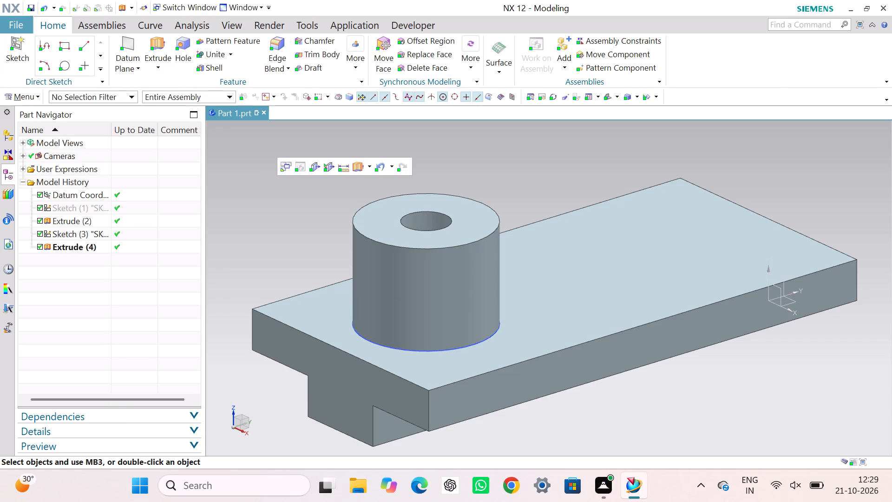
Hide the concentric-circle sketch at the base of the extruded hollow cylinder.
{"action": "right_click", "coordinate": [363, 336]}
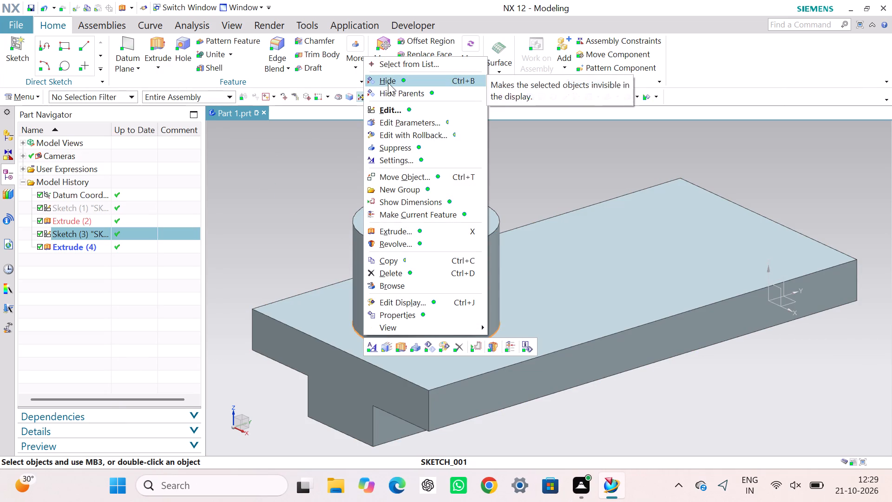
{"action": "left_click", "coordinate": [388, 83]}
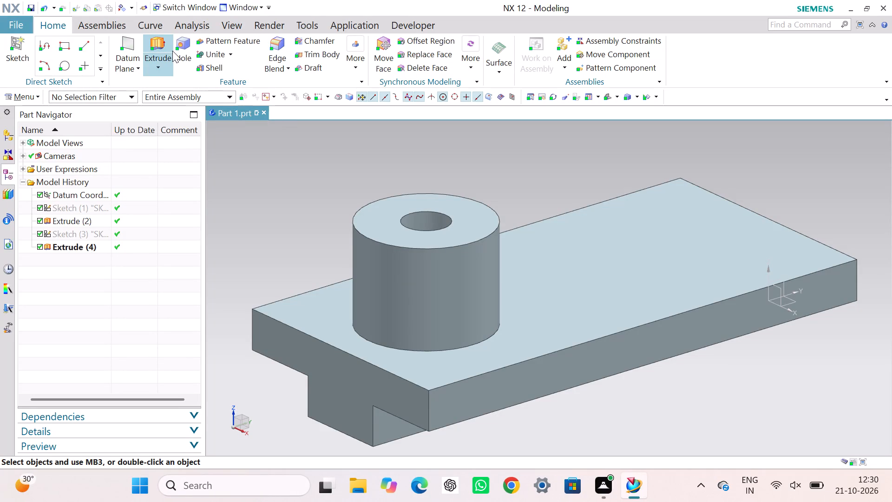
Create a sketch in the task environment on the T-shaped body's large top face, using the inferred plane.
{"action": "left_click", "coordinate": [11, 96]}
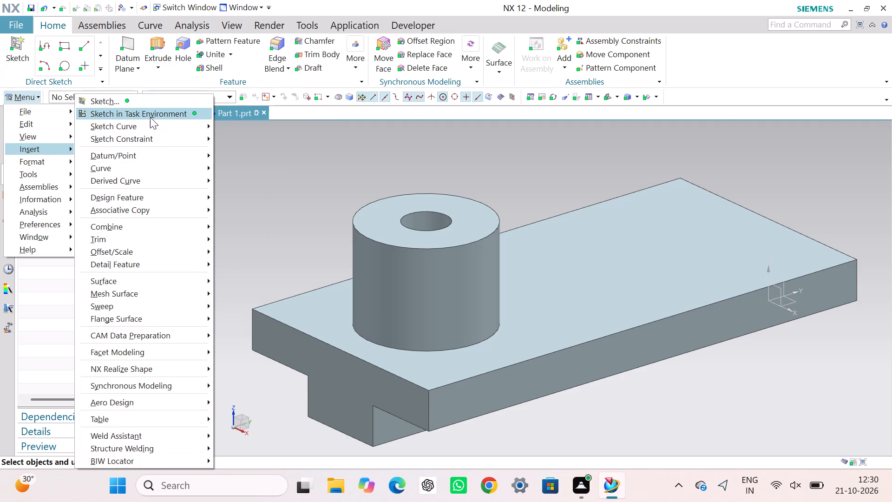
{"action": "left_click", "coordinate": [150, 117]}
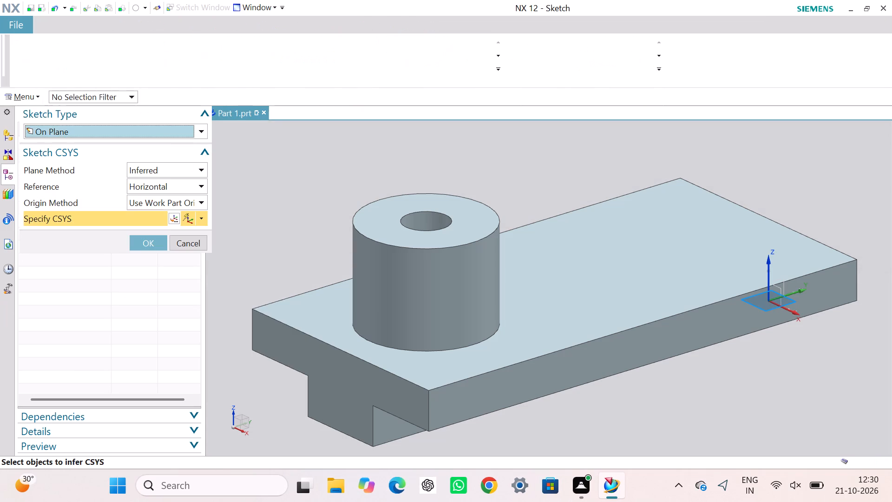
{"action": "left_click", "coordinate": [562, 254]}
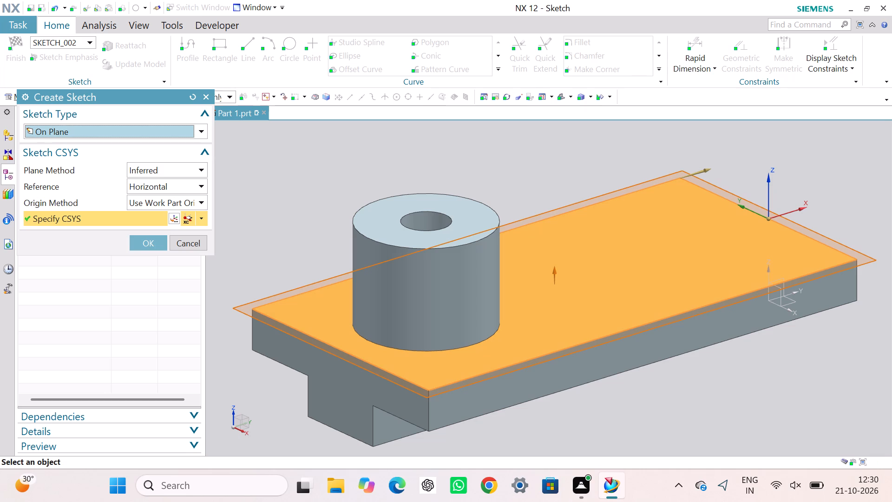
{"action": "left_click", "coordinate": [147, 239]}
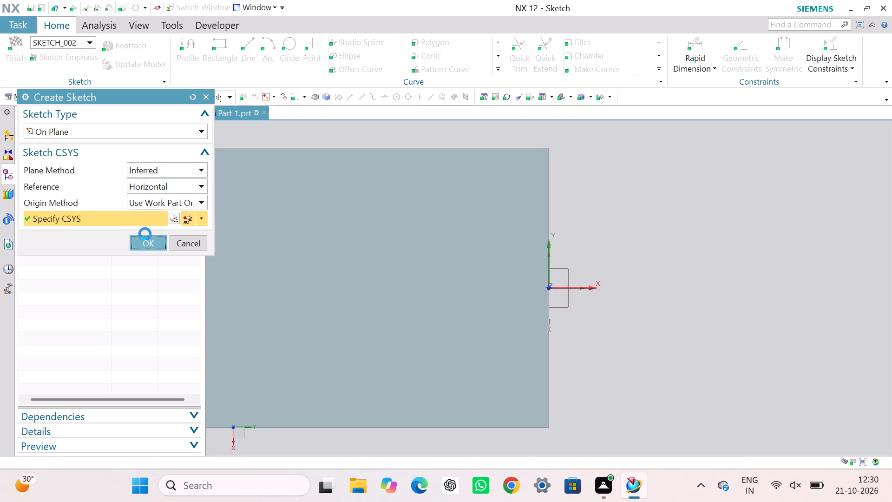
Draw a 30 mm line at angle 180 from the sketch origin at the midpoint of the top face's short edge.
{"action": "left_click", "coordinate": [242, 53]}
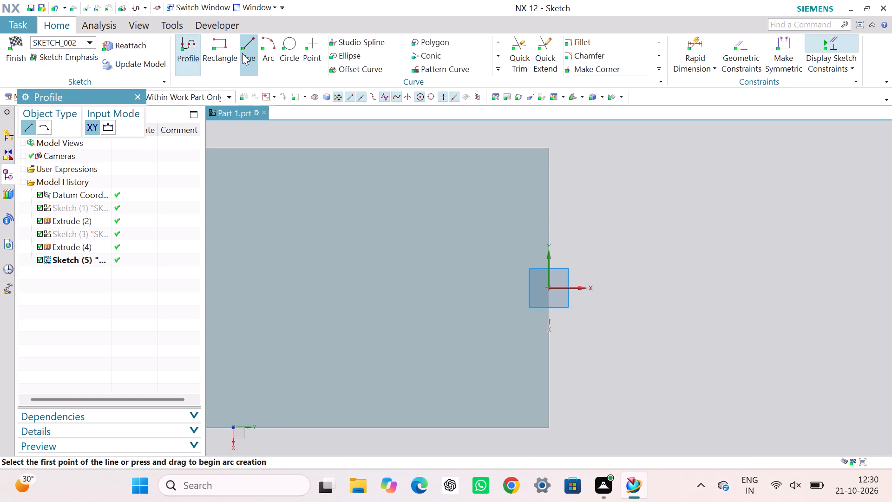
{"action": "left_click", "coordinate": [549, 288]}
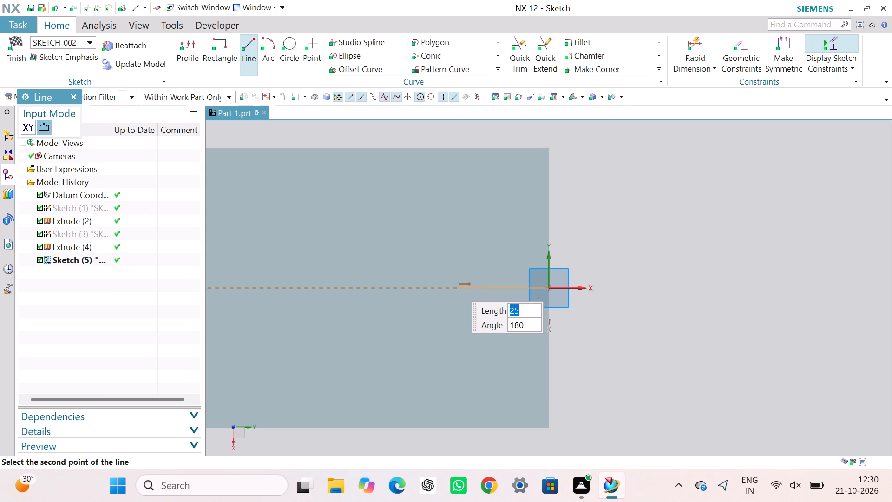
{"action": "type", "text": "30"}
{"action": "key", "text": "Return"}
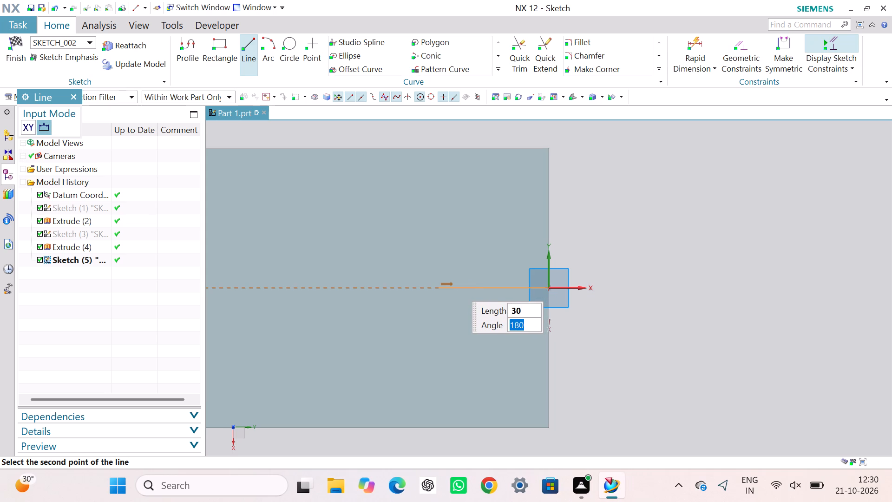
{"action": "key", "text": "Return"}
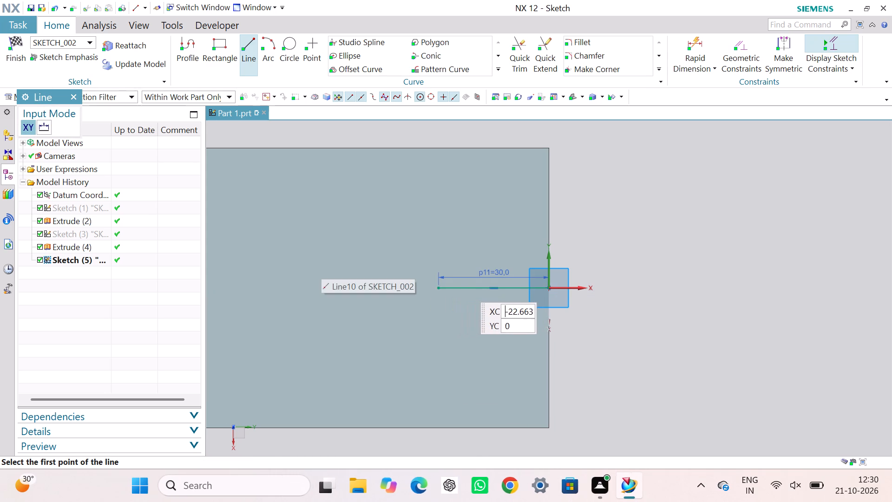
{"action": "right_click", "coordinate": [466, 287]}
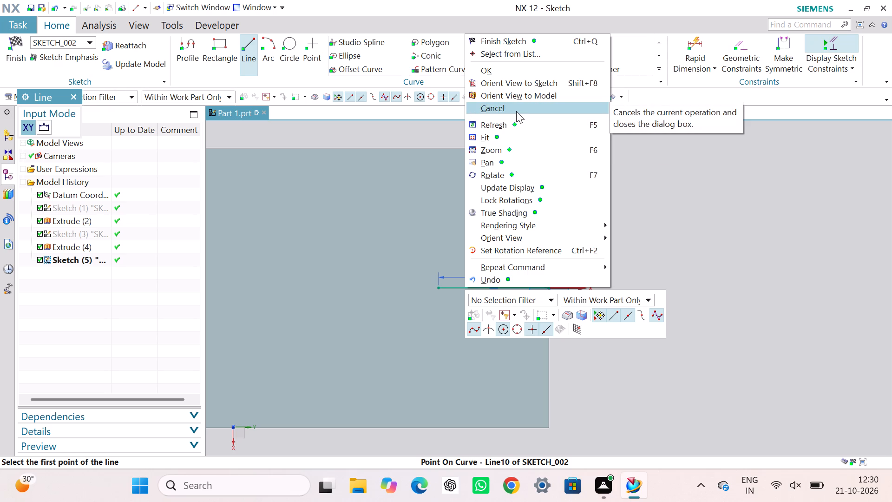
{"action": "key", "text": "Escape"}
{"action": "key", "text": "Escape"}
{"action": "key", "text": "Escape"}
{"action": "key", "text": "Escape"}
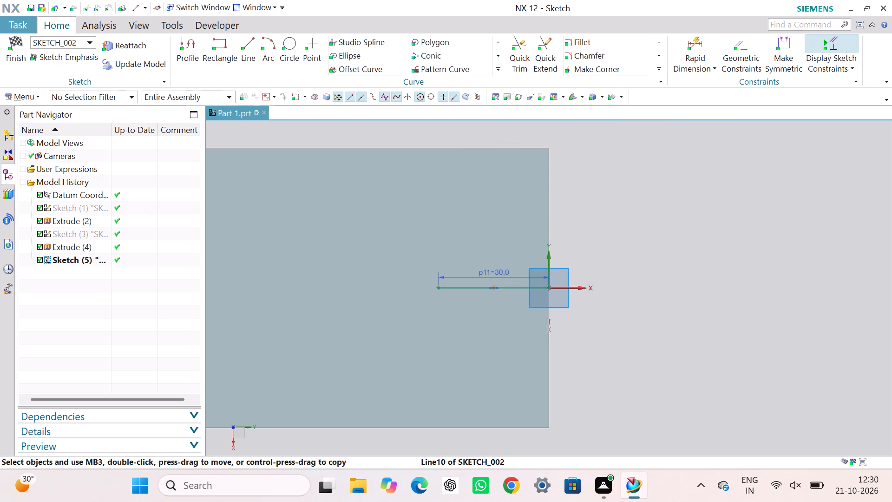
Convert the new 30 mm line to a reference line.
{"action": "right_click", "coordinate": [469, 289]}
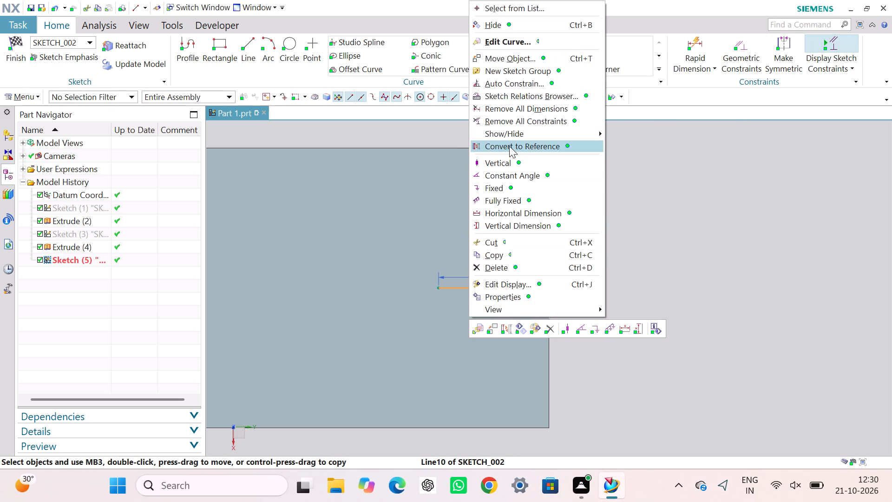
{"action": "left_click", "coordinate": [509, 146]}
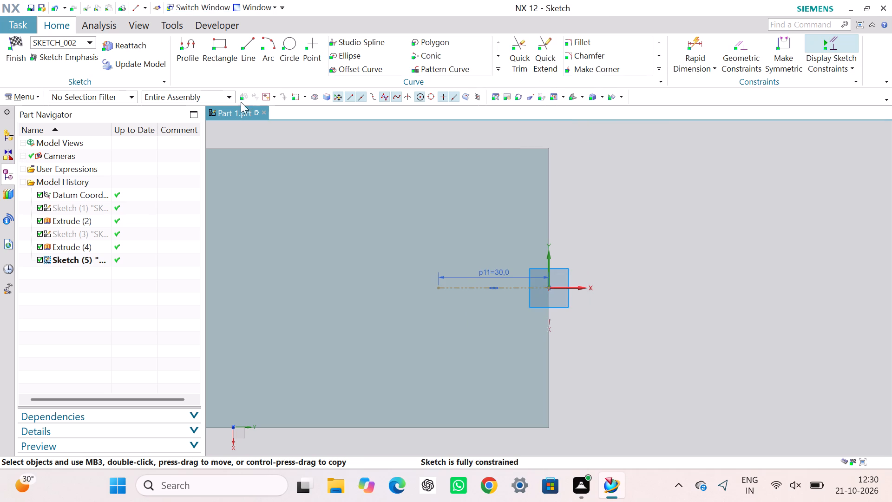
Draw a circle of diameter 17.5+17.5 mm centred on the free end of the 30 mm reference line.
{"action": "left_click", "coordinate": [289, 48]}
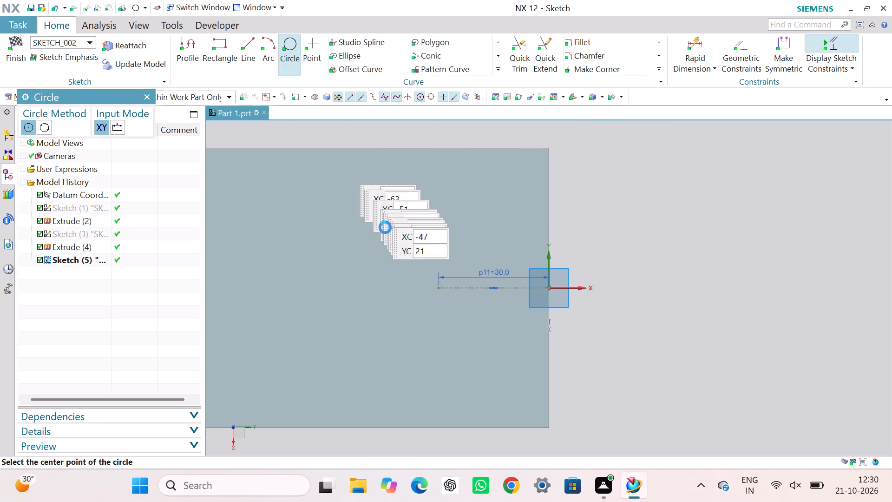
{"action": "left_click", "coordinate": [438, 288]}
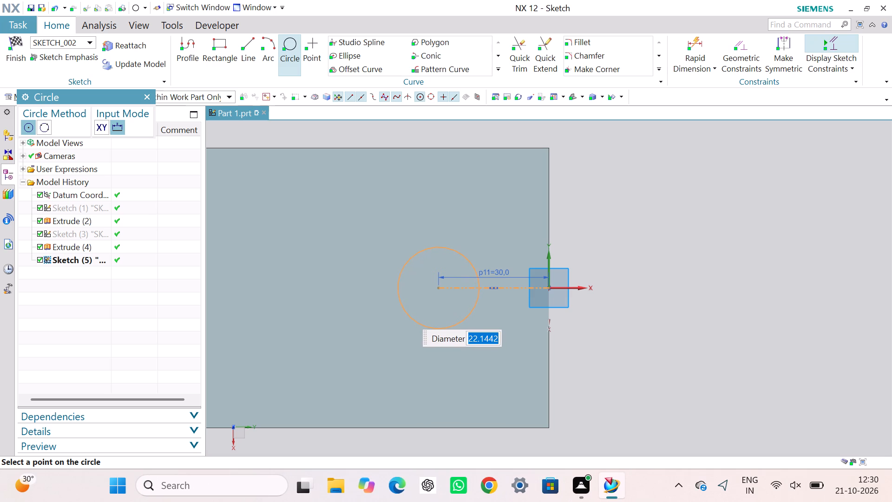
{"action": "key", "text": "1"}
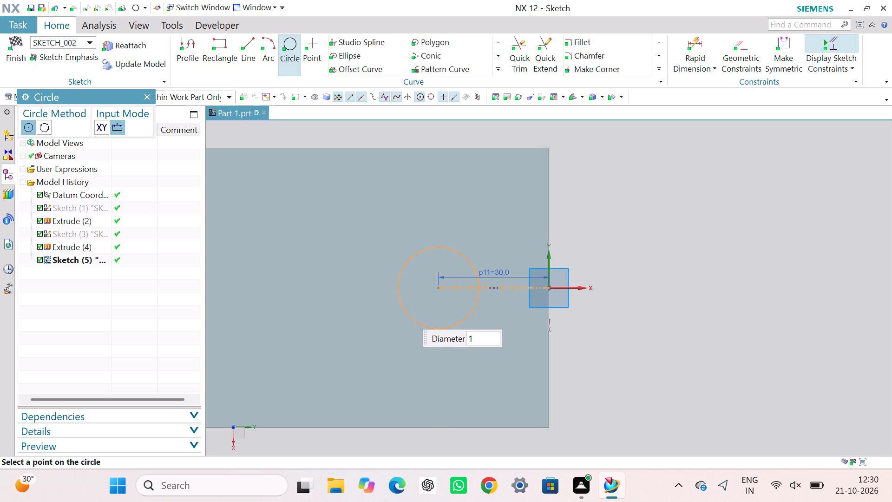
{"action": "type", "text": "7."}
{"action": "key", "text": "5"}
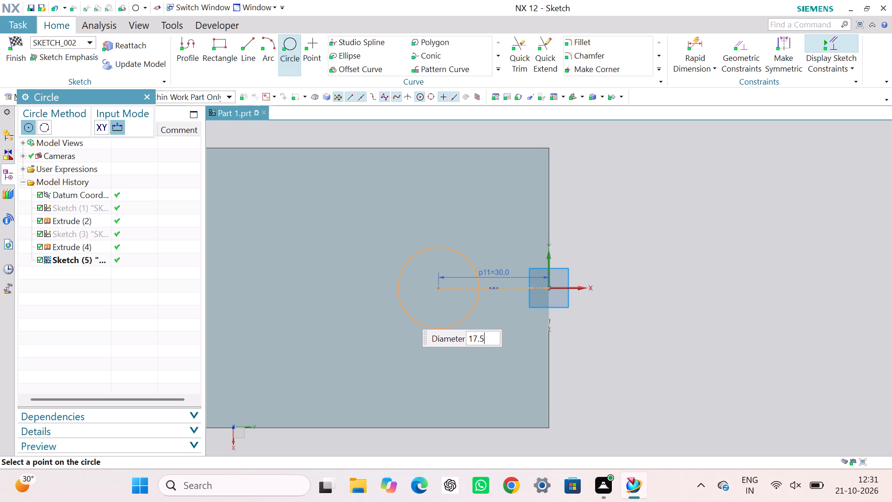
{"action": "key", "text": "shift+plus"}
{"action": "key", "text": "1"}
{"action": "key", "text": "7"}
{"action": "key", "text": "period"}
{"action": "key", "text": "5"}
{"action": "key", "text": "Return"}
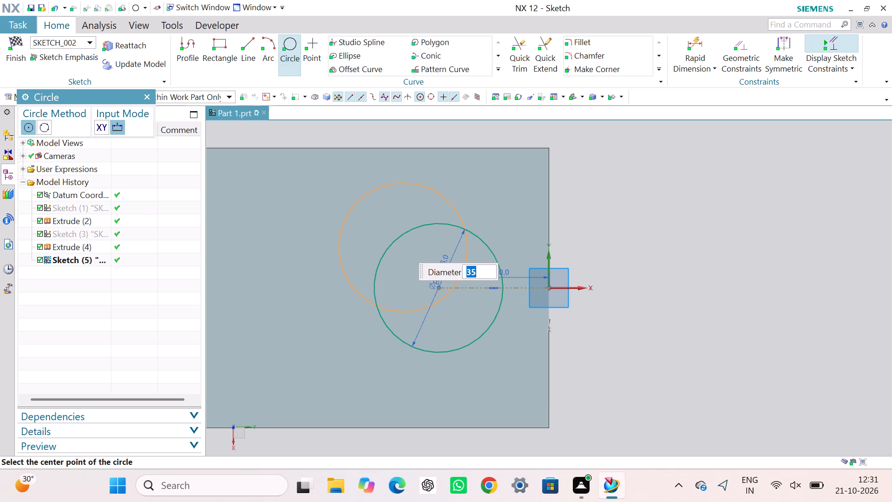
Draw a concentric 12 mm diameter circle inside the 35 mm circle and finish the sketch.
{"action": "key", "text": "1"}
{"action": "key", "text": "2"}
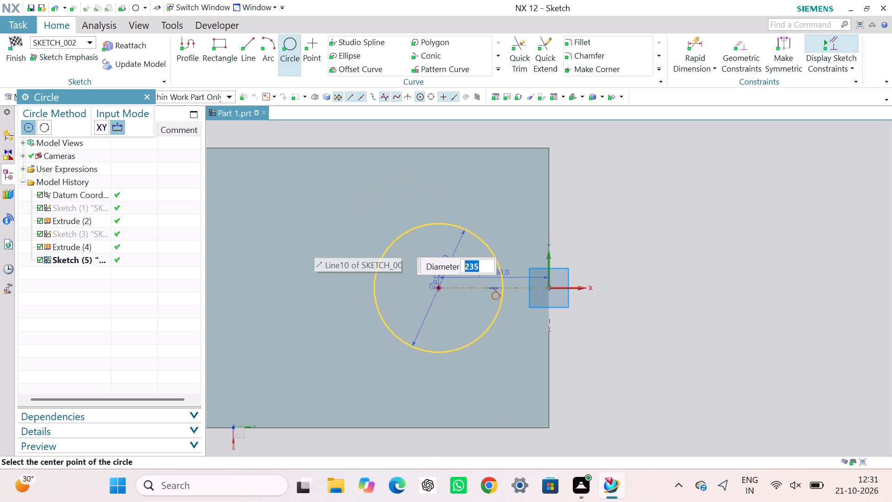
{"action": "key", "text": "Return"}
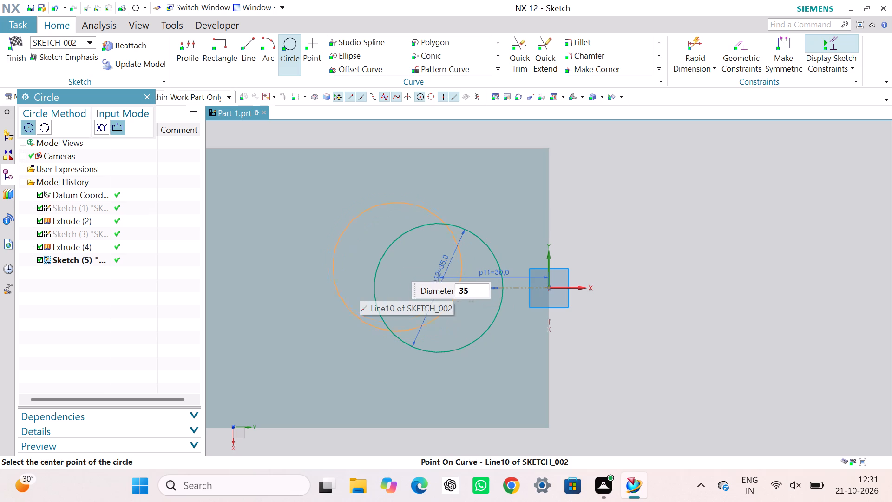
{"action": "key", "text": "1"}
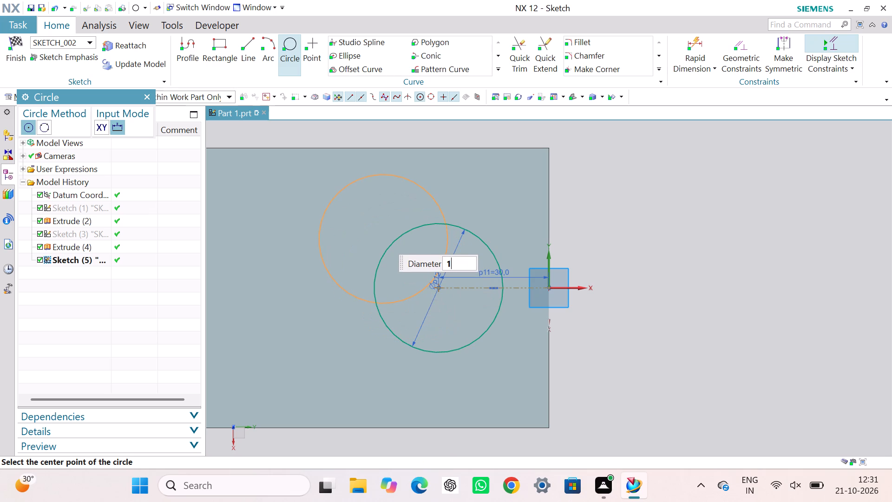
{"action": "key", "text": "Return"}
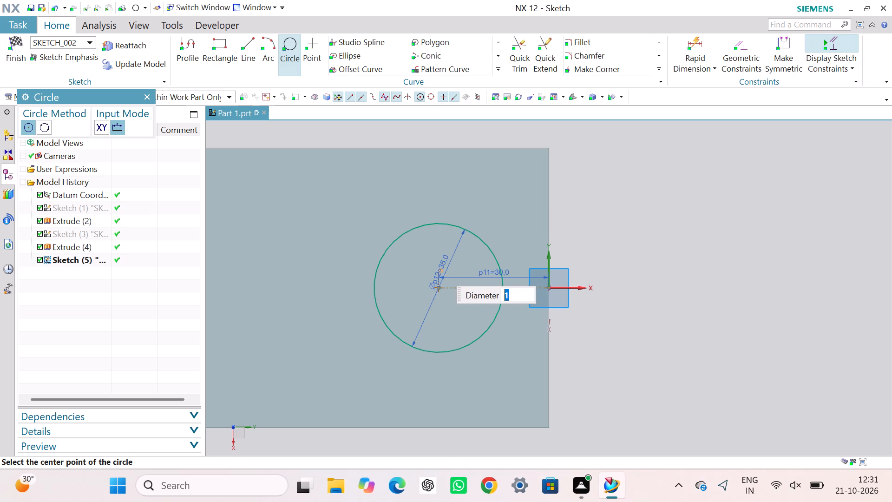
{"action": "type", "text": "12"}
{"action": "key", "text": "Return"}
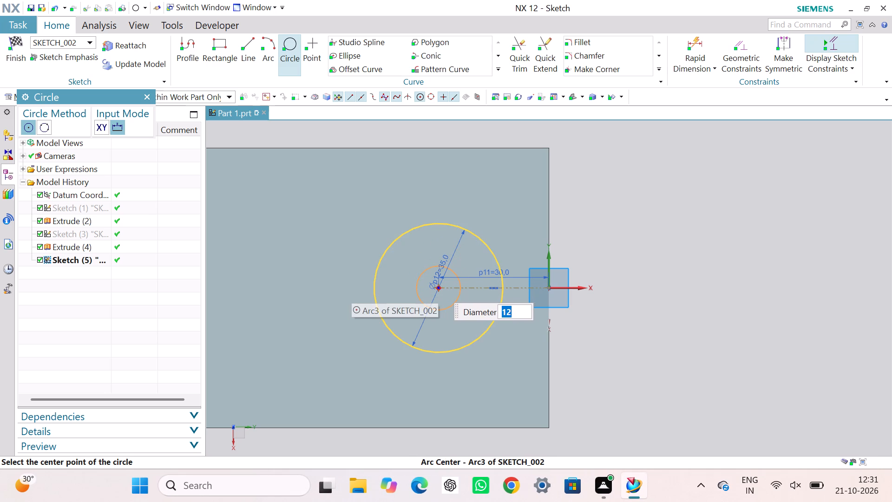
{"action": "left_click", "coordinate": [439, 287]}
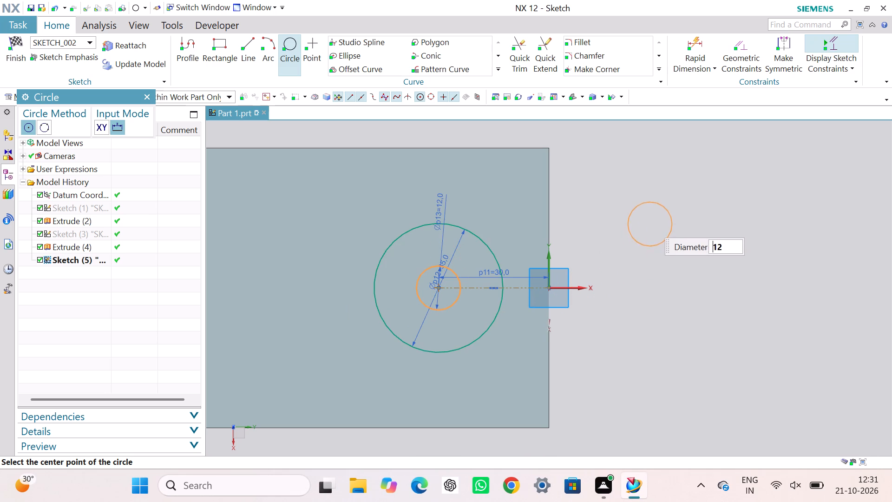
{"action": "key", "text": "Escape"}
{"action": "left_click", "coordinate": [14, 46]}
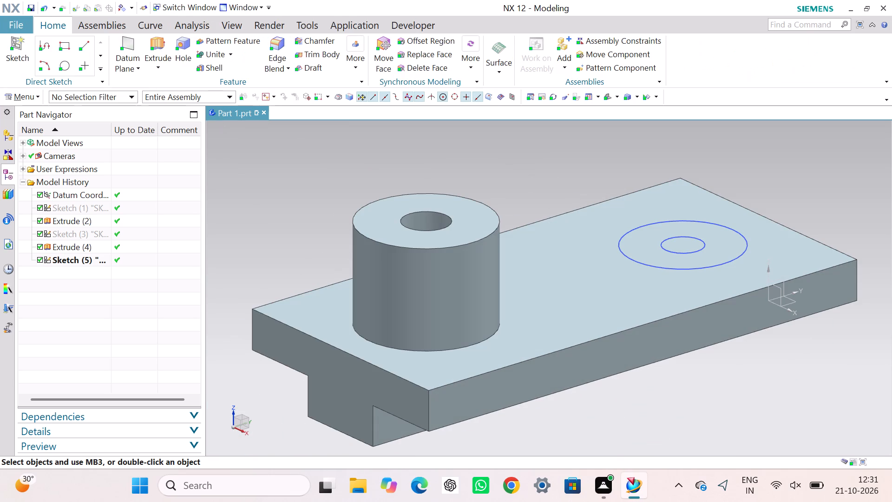
Extrude the two concentric circles 90 mm upward from the top face, with start distance 0 and Boolean None.
{"action": "left_click", "coordinate": [158, 42]}
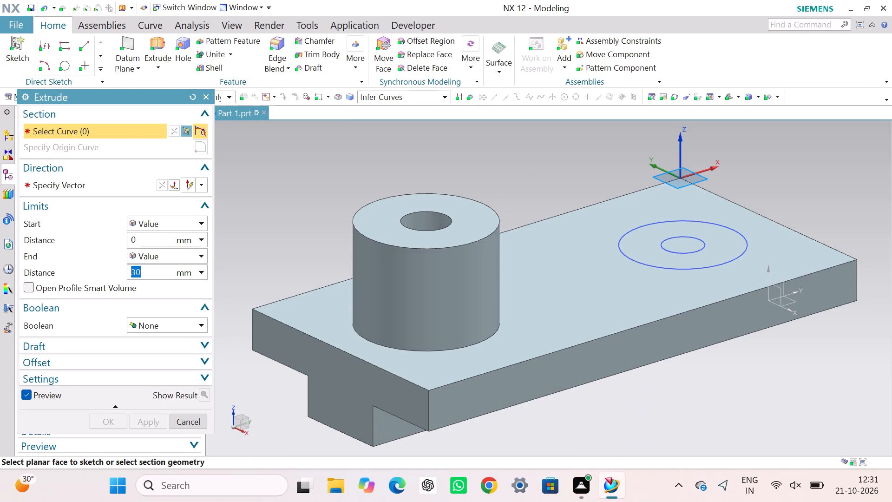
{"action": "left_click", "coordinate": [639, 262]}
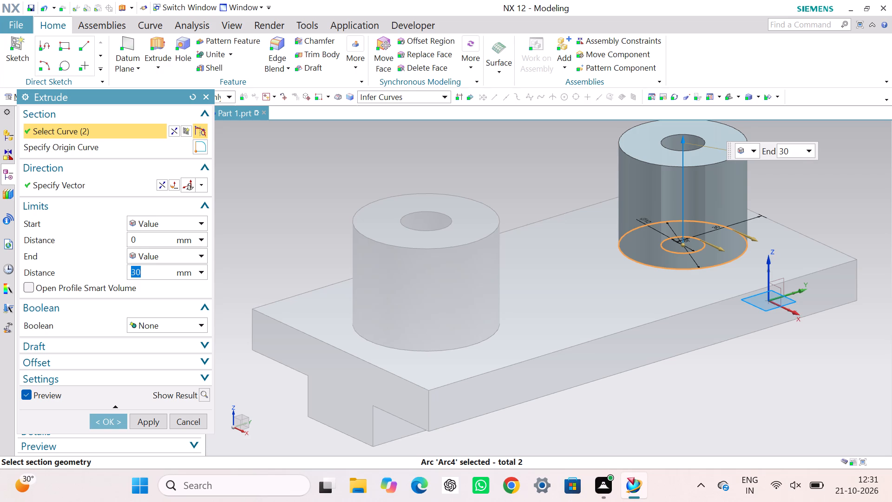
{"action": "type", "text": "90"}
{"action": "key", "text": "Return"}
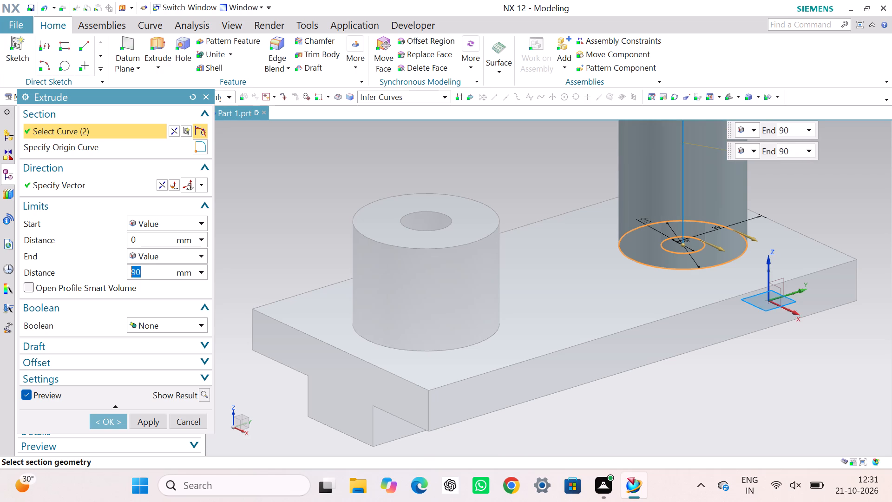
{"action": "left_click", "coordinate": [101, 418]}
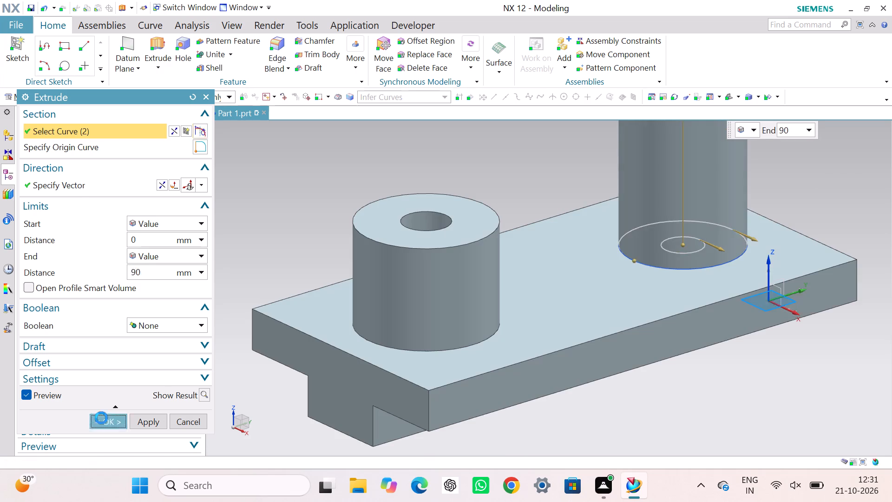
{"action": "left_click", "coordinate": [330, 145]}
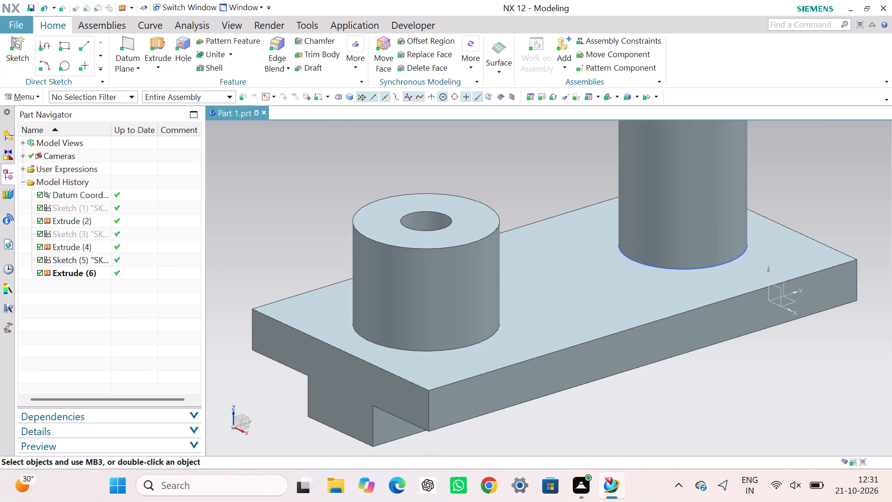
Hide the concentric-circle sketch at the base of the tall hollow cylinder.
{"action": "right_click", "coordinate": [643, 263]}
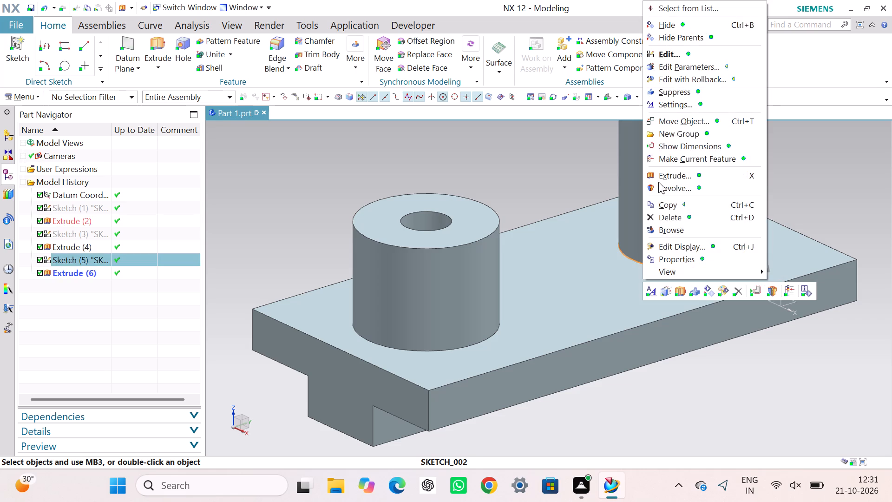
{"action": "left_click", "coordinate": [677, 23]}
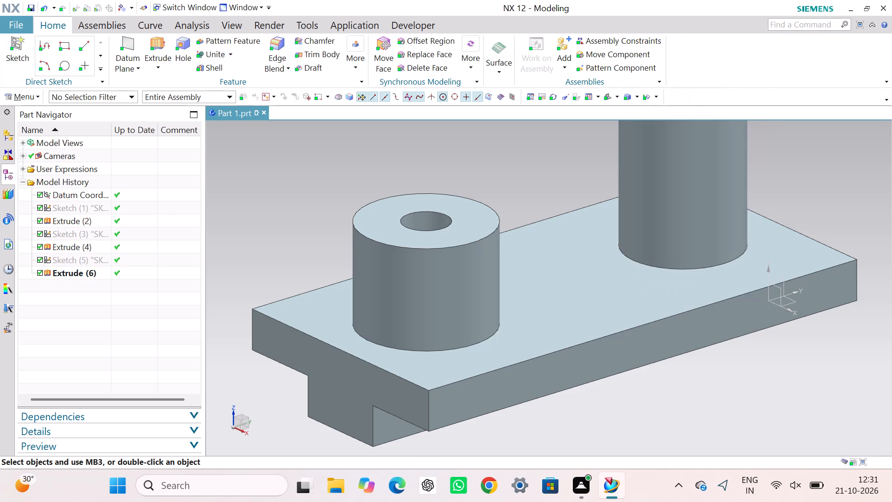
Create a sketch in the task environment on the tall hollow cylinder's top face, using the inferred plane.
{"action": "scroll", "coordinate": [662, 213], "scroll_direction": "up", "scroll_amount": 3}
{"action": "scroll", "coordinate": [661, 213], "scroll_direction": "down", "scroll_amount": 7}
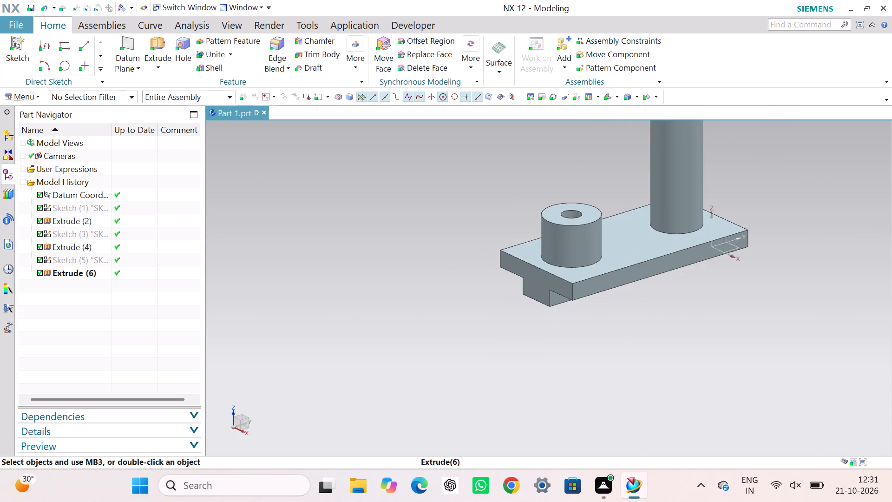
{"action": "scroll", "coordinate": [696, 203], "scroll_direction": "up", "scroll_amount": 2}
{"action": "middle_click_drag", "start_coordinate": [748, 198], "coordinate": [729, 197]}
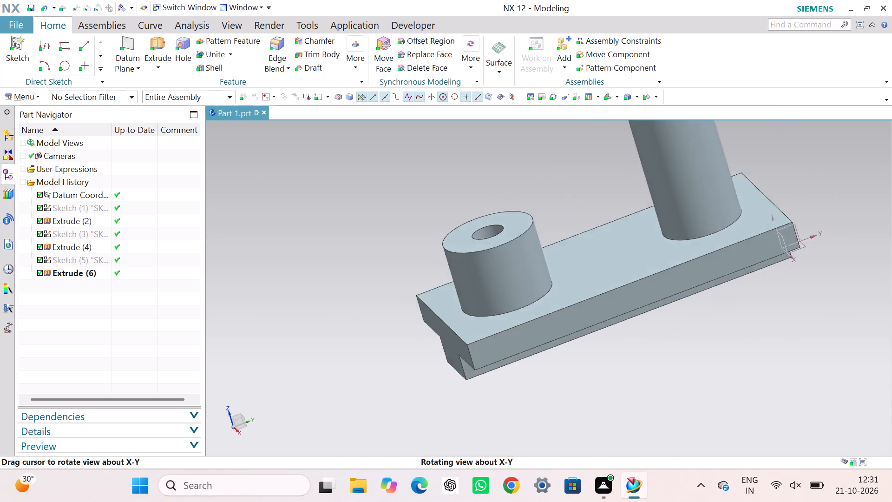
{"action": "middle_click_drag", "start_coordinate": [729, 197], "coordinate": [728, 194]}
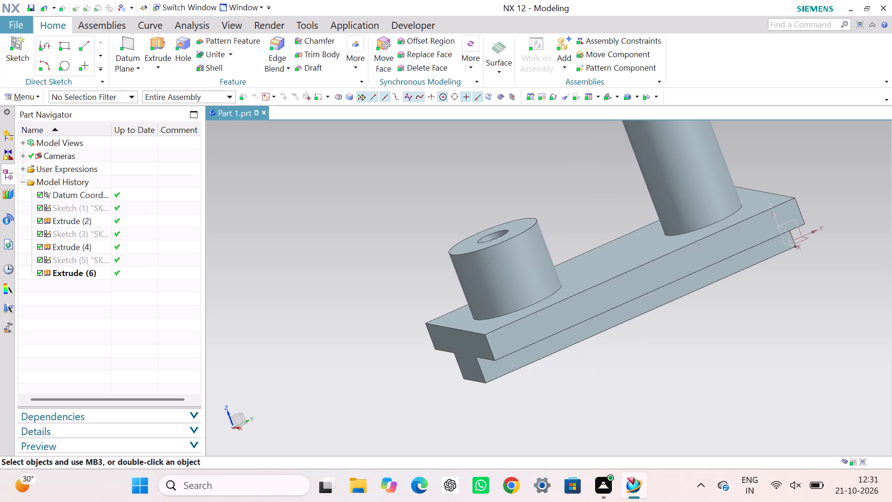
{"action": "right_click", "coordinate": [510, 190]}
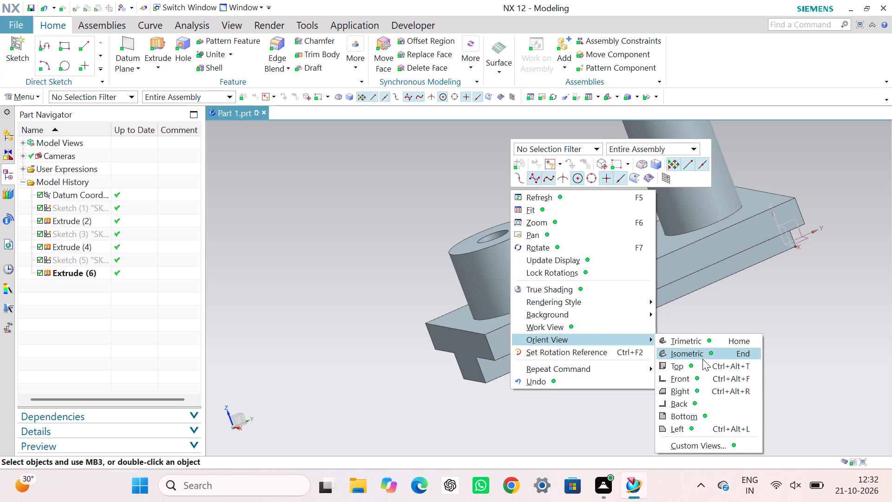
{"action": "left_click", "coordinate": [704, 353]}
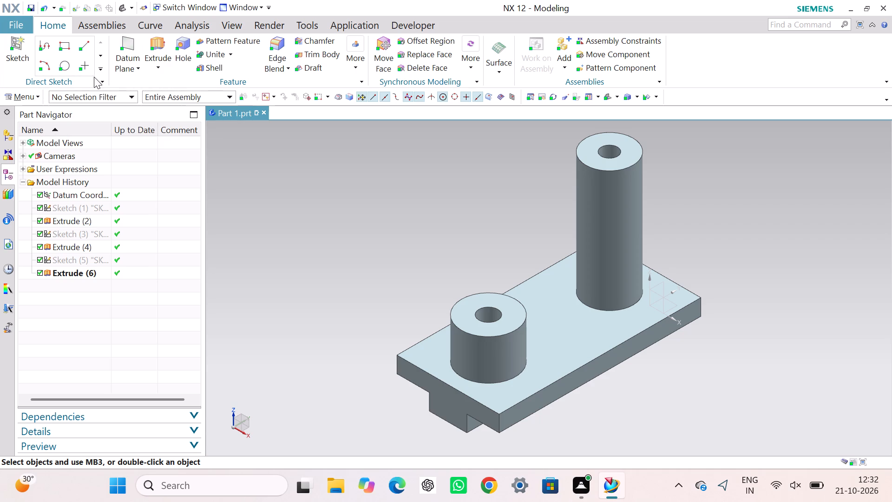
{"action": "left_click", "coordinate": [19, 92]}
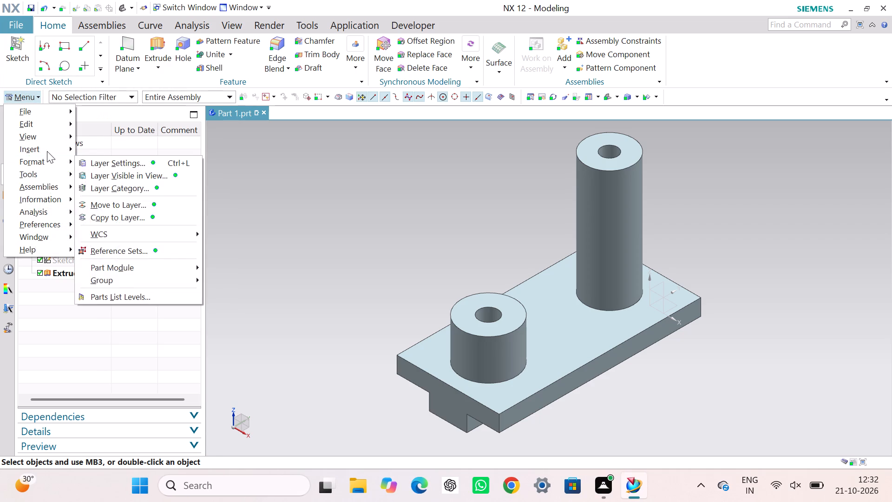
{"action": "left_click", "coordinate": [144, 112]}
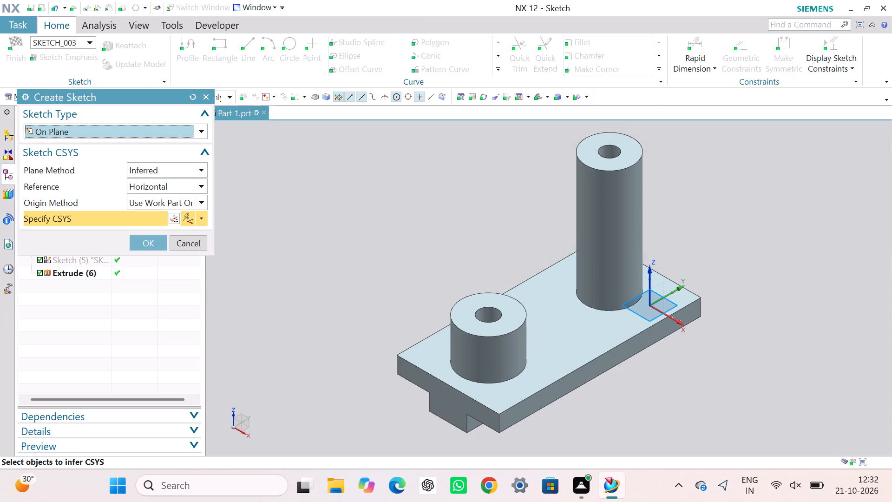
{"action": "left_click", "coordinate": [633, 149]}
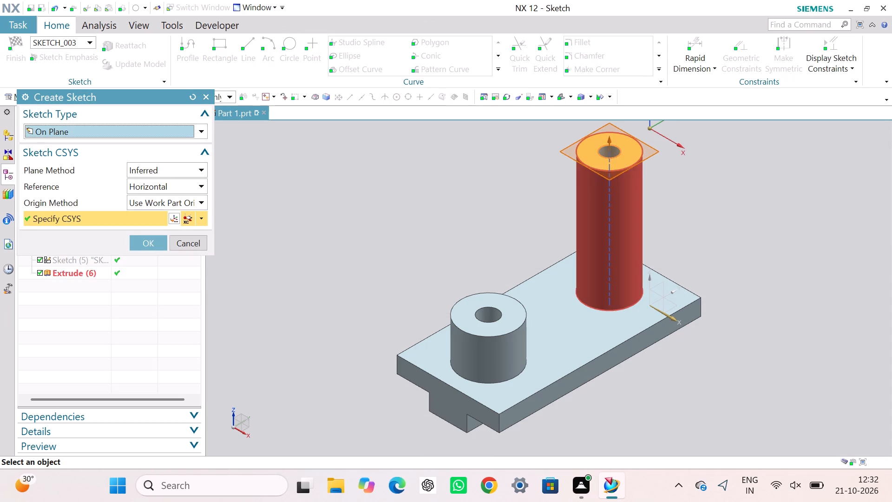
{"action": "left_click", "coordinate": [144, 243]}
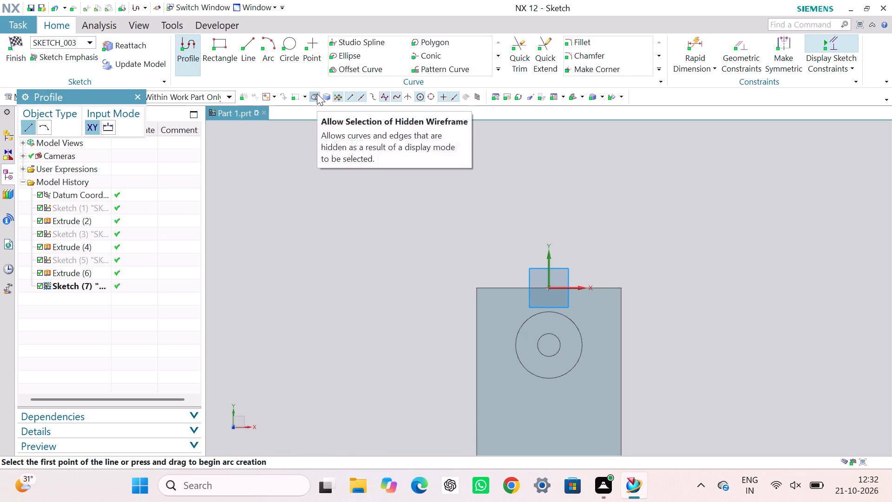
{"action": "key", "text": "Escape"}
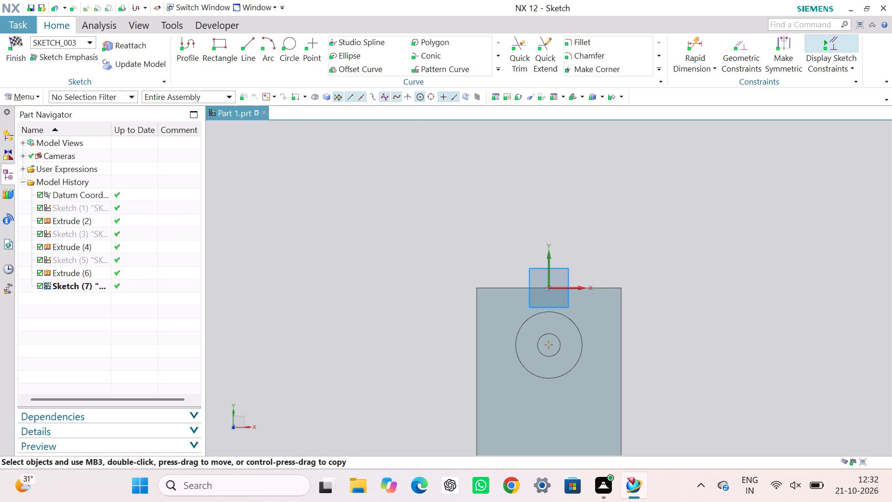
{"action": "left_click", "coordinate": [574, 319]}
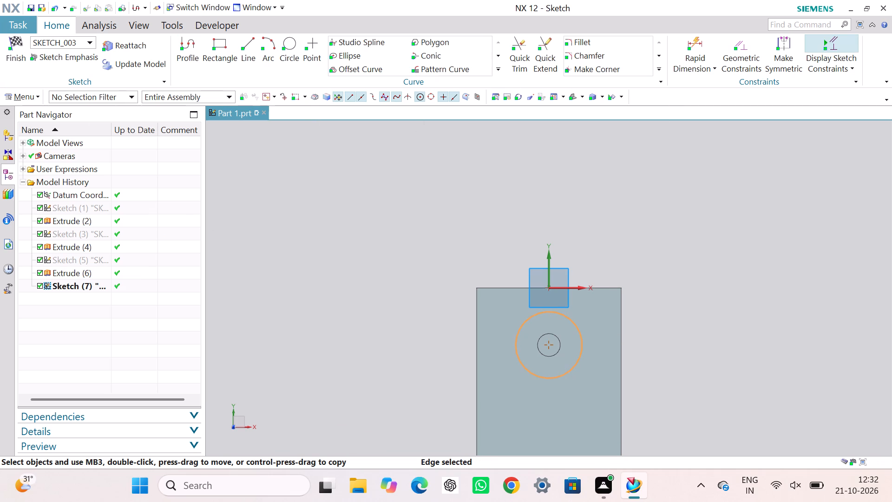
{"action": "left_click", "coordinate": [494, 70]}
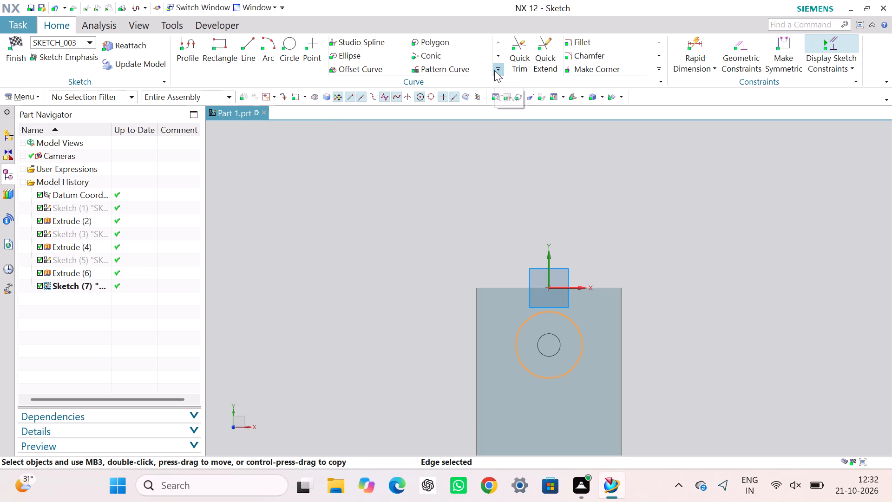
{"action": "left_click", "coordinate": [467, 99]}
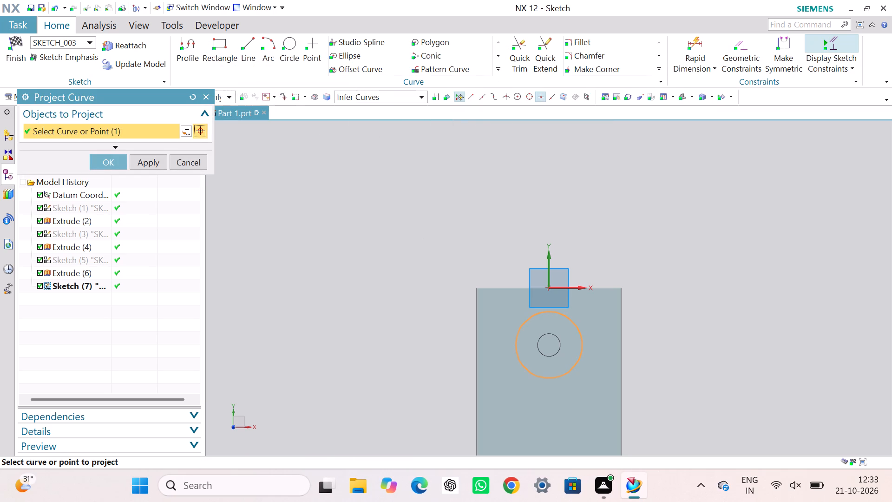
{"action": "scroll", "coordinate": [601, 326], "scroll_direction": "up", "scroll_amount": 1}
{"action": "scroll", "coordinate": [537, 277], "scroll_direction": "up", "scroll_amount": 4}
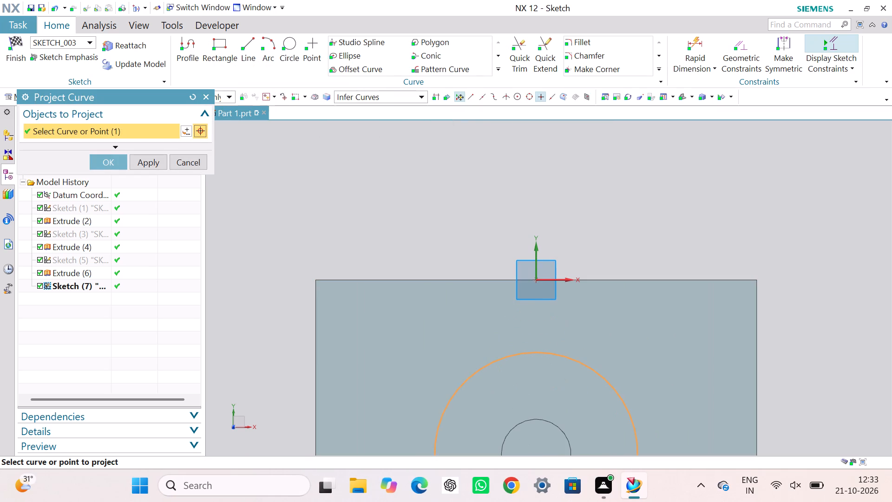
Draw an open three-line profile, about 16.5 mm wide, from the body's straight edge at the origin to the tall cylinder's outer circle.
{"action": "left_click", "coordinate": [190, 40]}
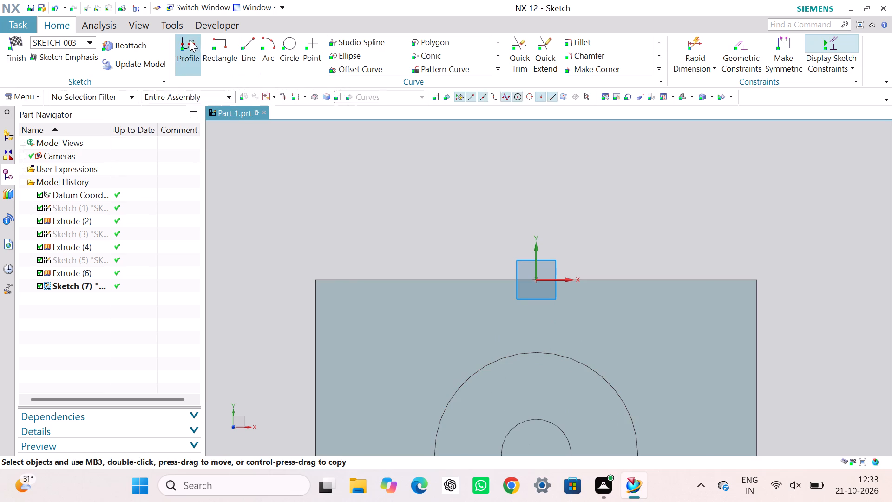
{"action": "left_click", "coordinate": [500, 280]}
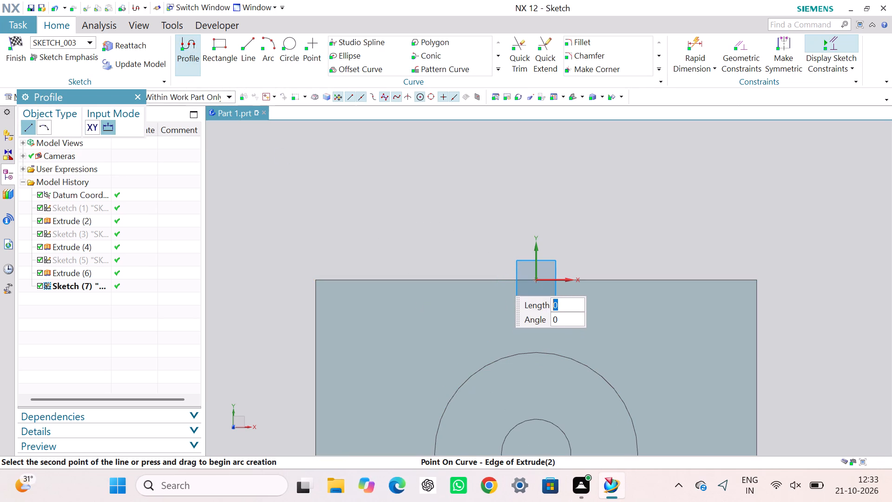
{"action": "left_click", "coordinate": [595, 279]}
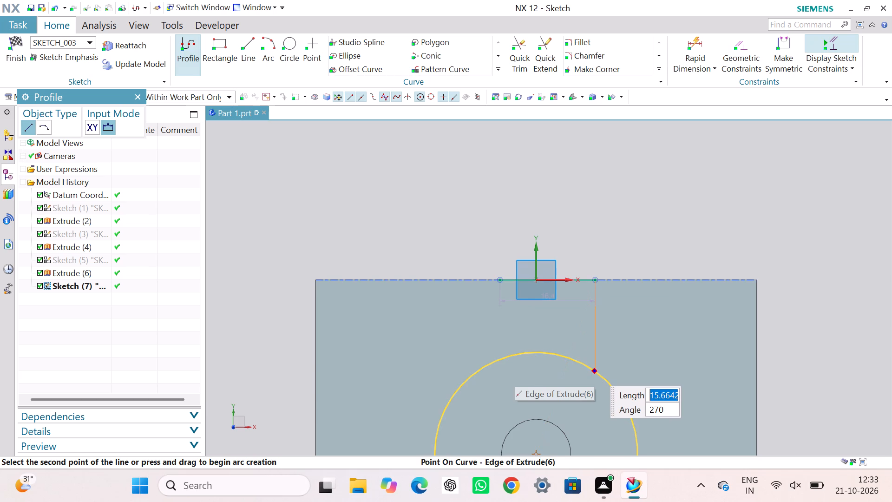
{"action": "left_click", "coordinate": [595, 370]}
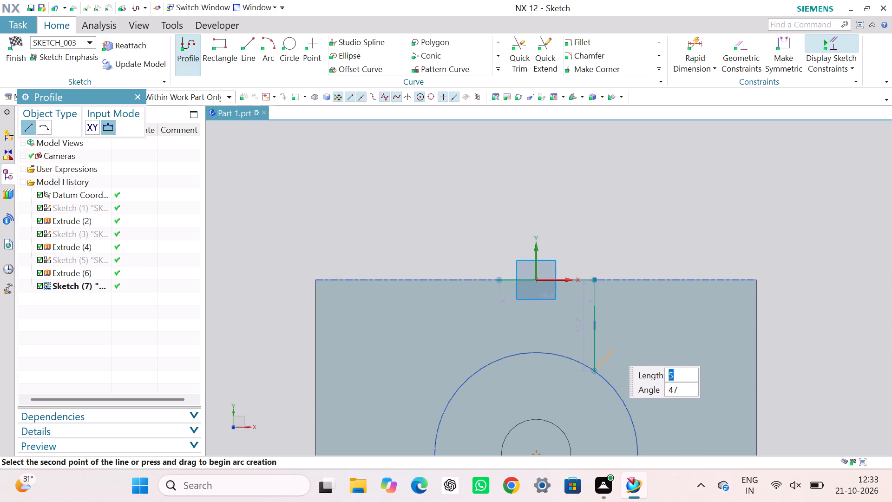
{"action": "key", "text": "Escape"}
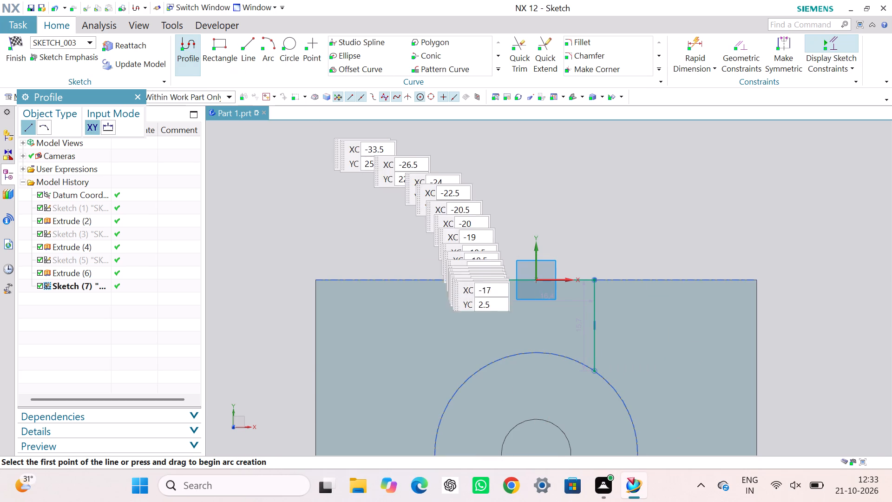
{"action": "left_click", "coordinate": [498, 279]}
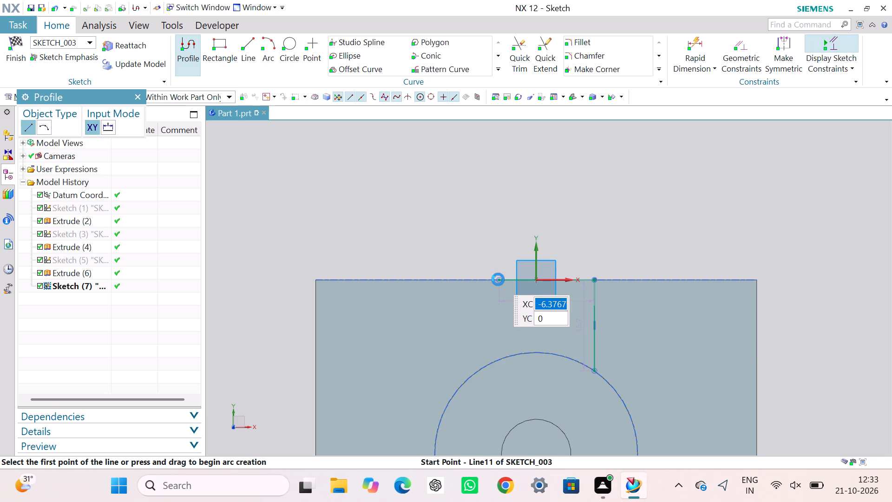
{"action": "left_click", "coordinate": [500, 358]}
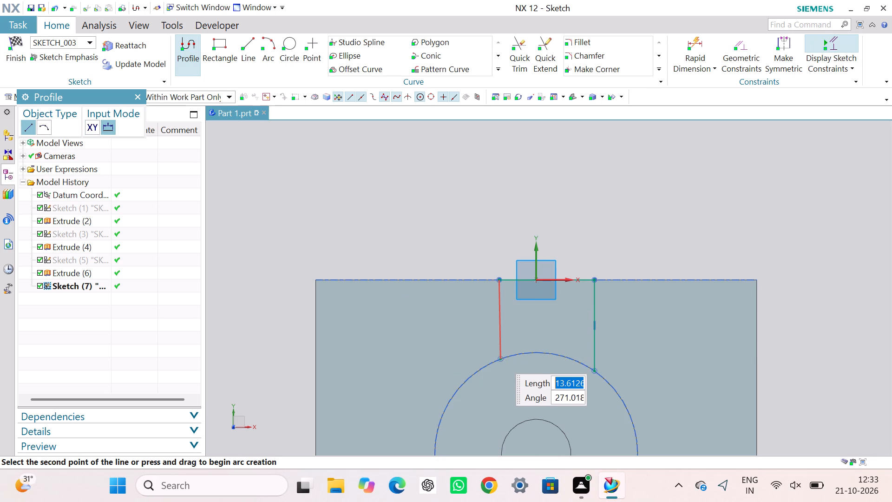
{"action": "key", "text": "Escape"}
{"action": "key", "text": "Escape"}
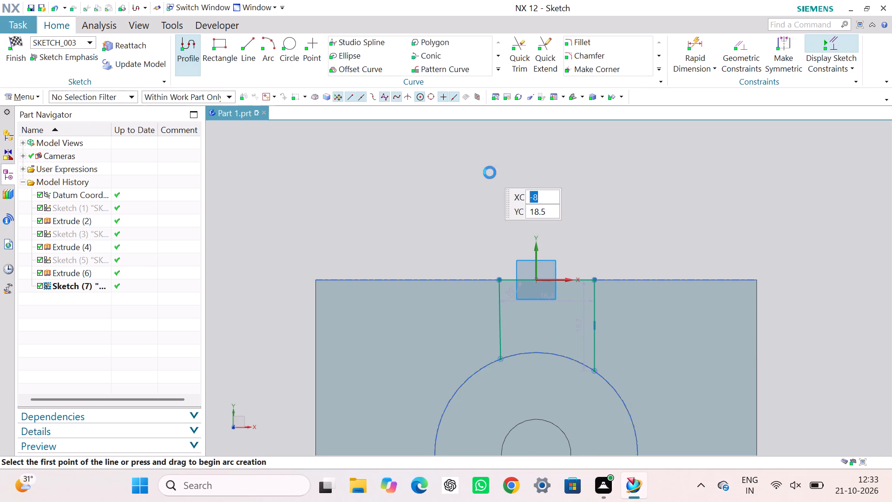
{"action": "scroll", "coordinate": [739, 301], "scroll_direction": "up", "scroll_amount": 1}
{"action": "scroll", "coordinate": [738, 297], "scroll_direction": "down", "scroll_amount": 5}
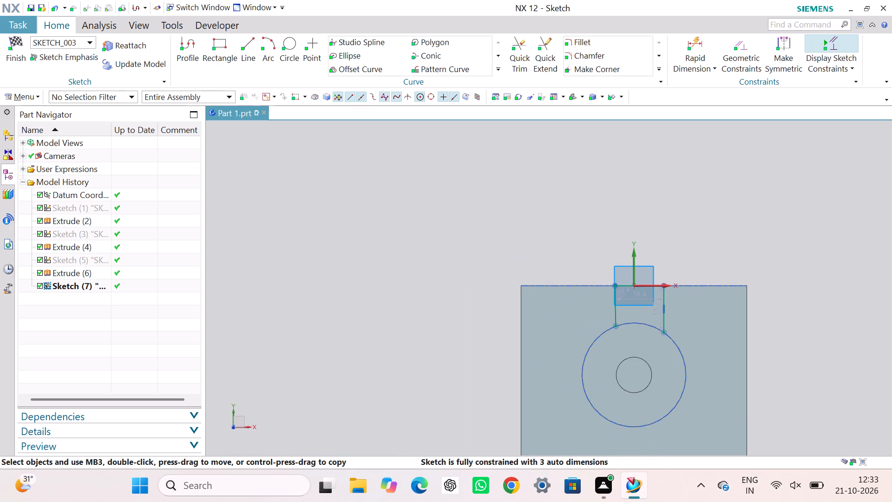
{"action": "key", "text": "Escape"}
{"action": "scroll", "coordinate": [729, 277], "scroll_direction": "up", "scroll_amount": 2}
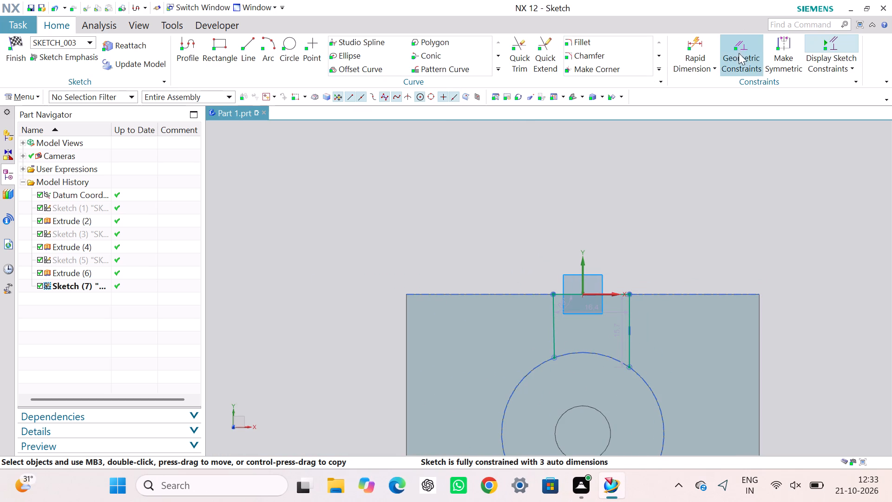
Make the profile's two side lines symmetric about the sketch's Y axis.
{"action": "left_click", "coordinate": [781, 44]}
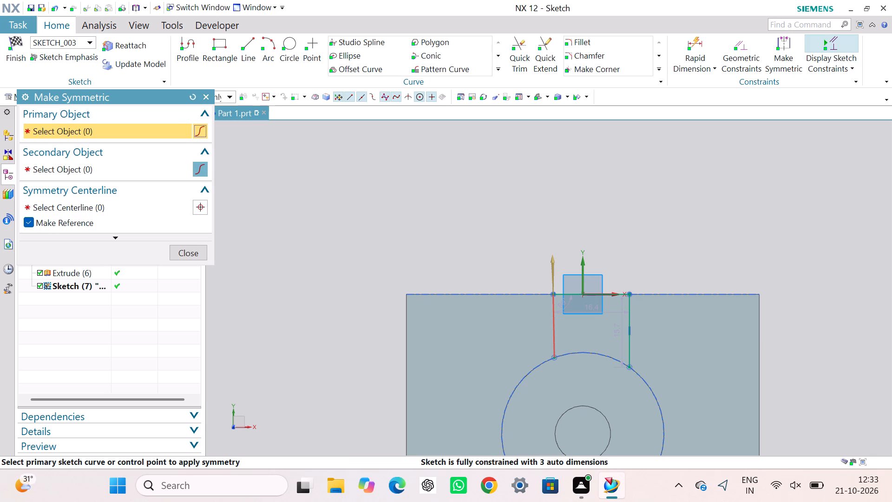
{"action": "left_click", "coordinate": [551, 302]}
{"action": "left_click", "coordinate": [630, 309]}
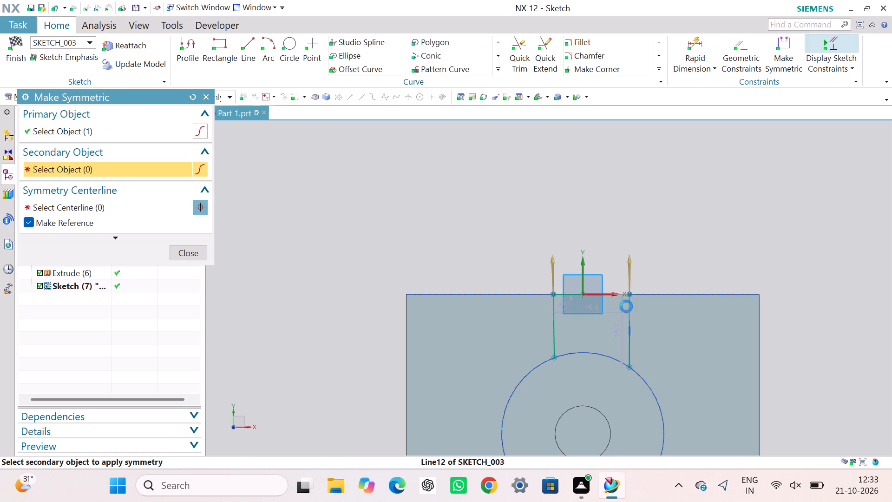
{"action": "left_click", "coordinate": [582, 267]}
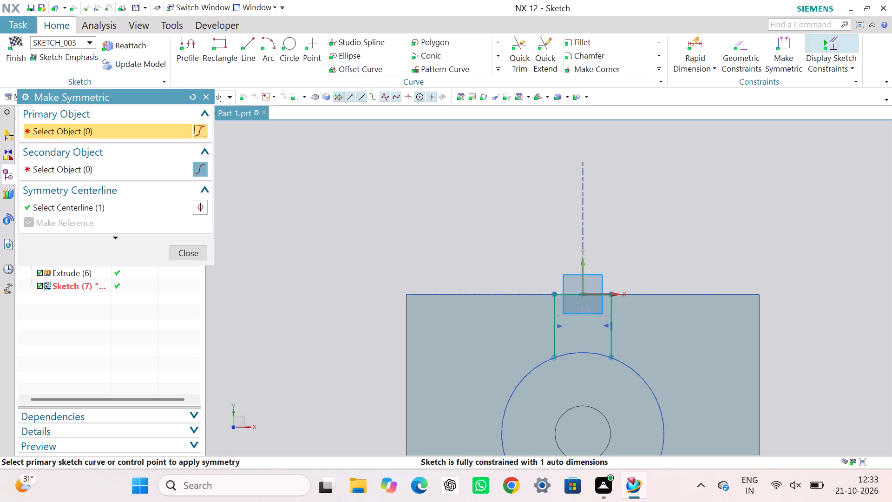
{"action": "left_click", "coordinate": [636, 225]}
Dimension the spacing between the two side lines' upper endpoints and set it to 20 mm.
{"action": "left_click", "coordinate": [700, 42]}
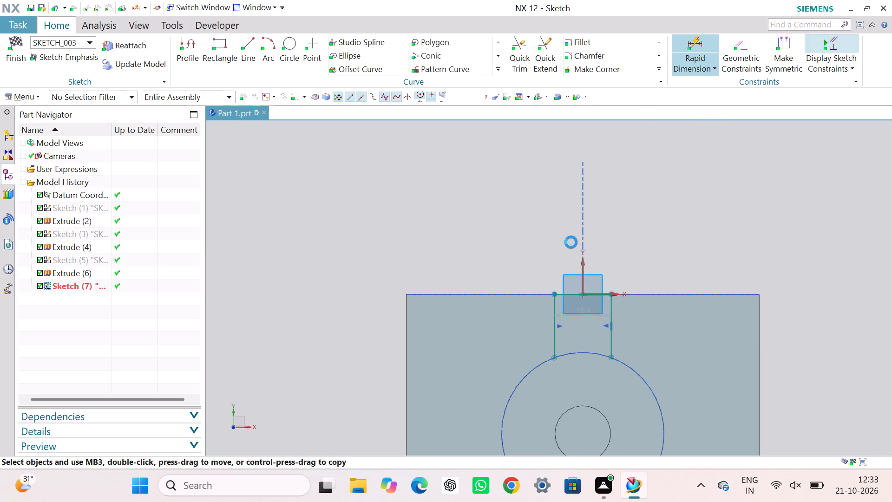
{"action": "left_click", "coordinate": [553, 294]}
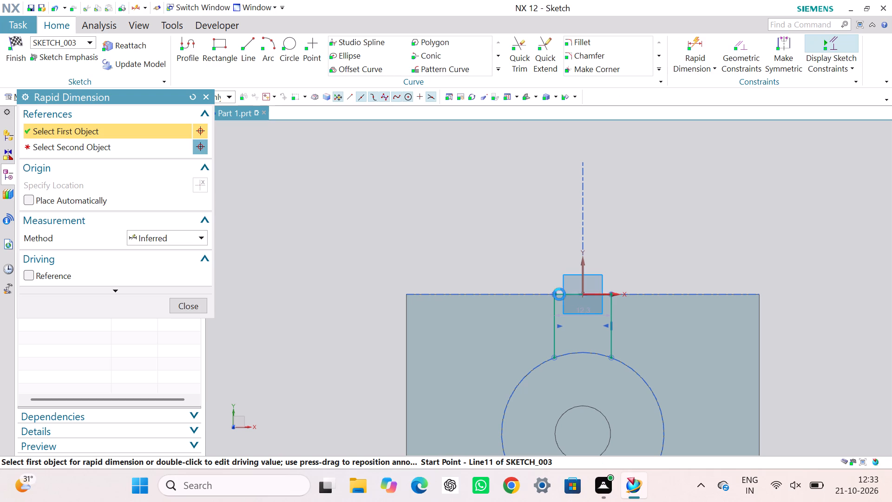
{"action": "left_click", "coordinate": [614, 293]}
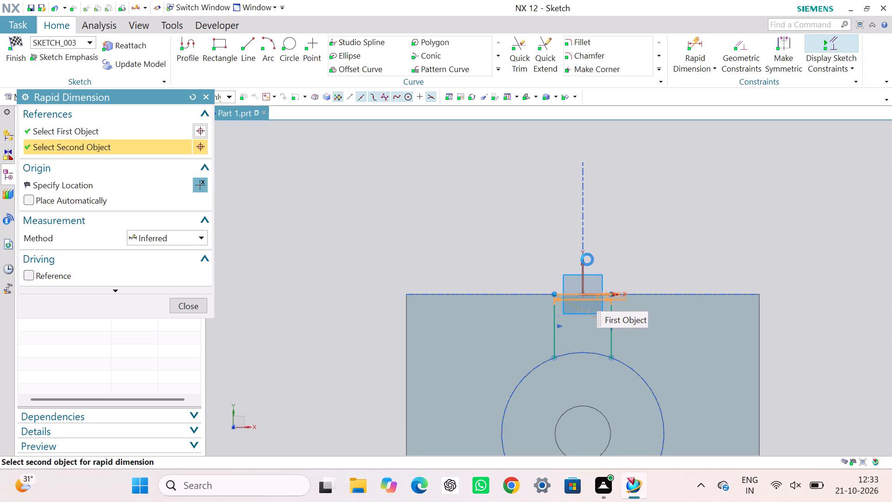
{"action": "left_click", "coordinate": [586, 246]}
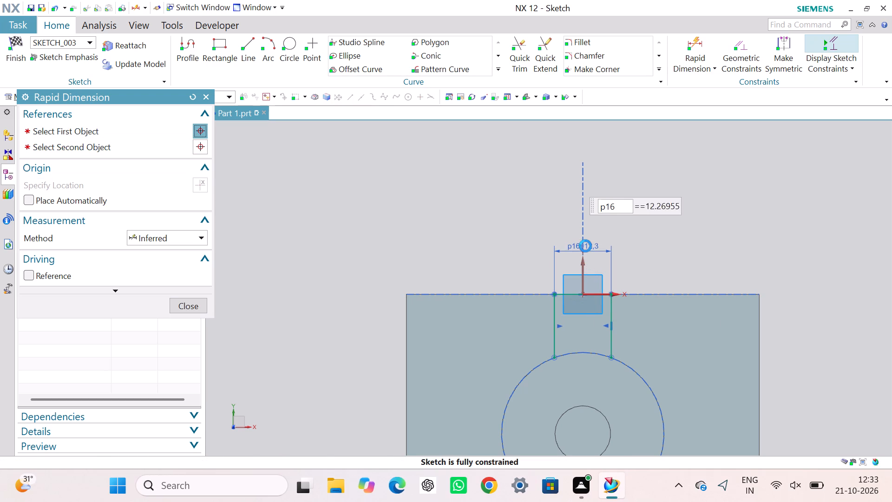
{"action": "key", "text": "2"}
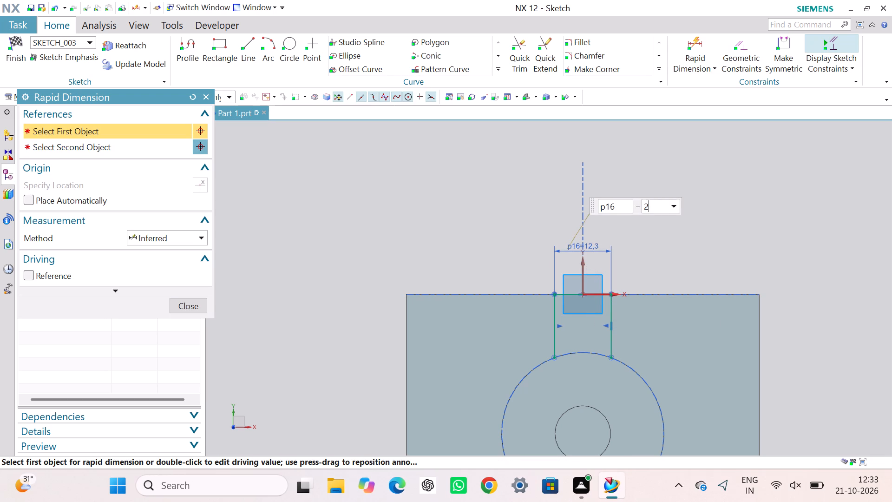
{"action": "key", "text": "0"}
{"action": "key", "text": "Return"}
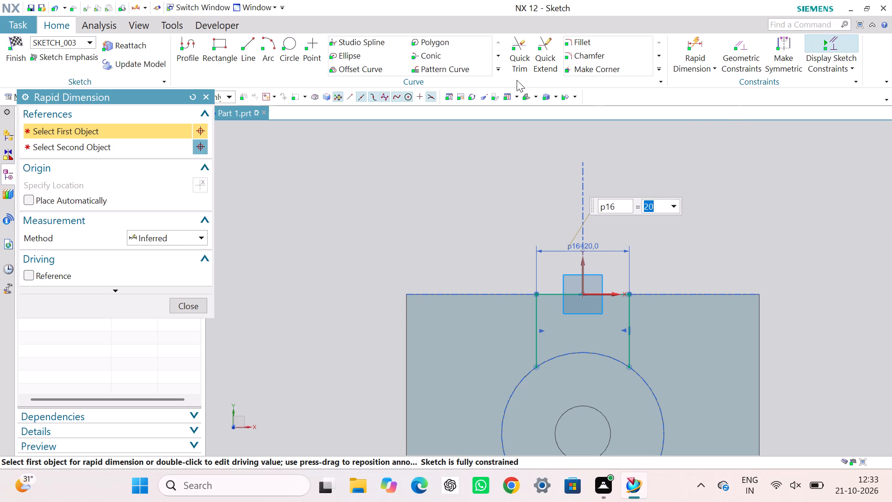
{"action": "left_click", "coordinate": [194, 308]}
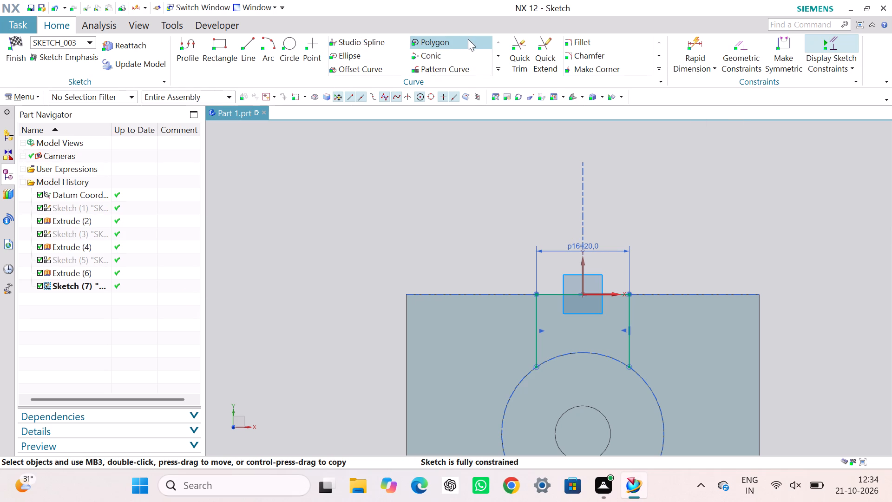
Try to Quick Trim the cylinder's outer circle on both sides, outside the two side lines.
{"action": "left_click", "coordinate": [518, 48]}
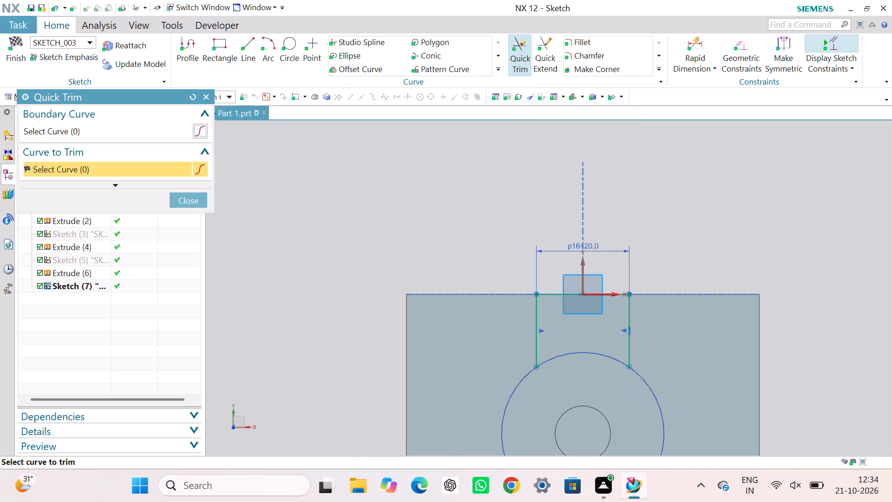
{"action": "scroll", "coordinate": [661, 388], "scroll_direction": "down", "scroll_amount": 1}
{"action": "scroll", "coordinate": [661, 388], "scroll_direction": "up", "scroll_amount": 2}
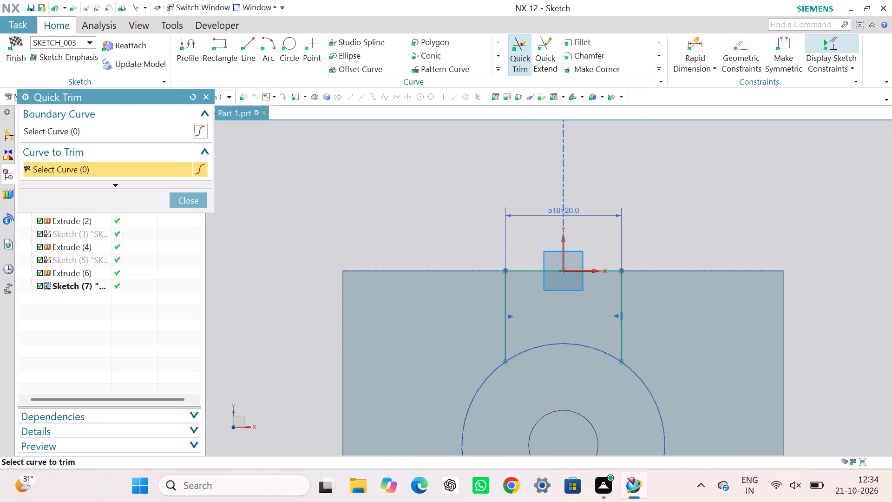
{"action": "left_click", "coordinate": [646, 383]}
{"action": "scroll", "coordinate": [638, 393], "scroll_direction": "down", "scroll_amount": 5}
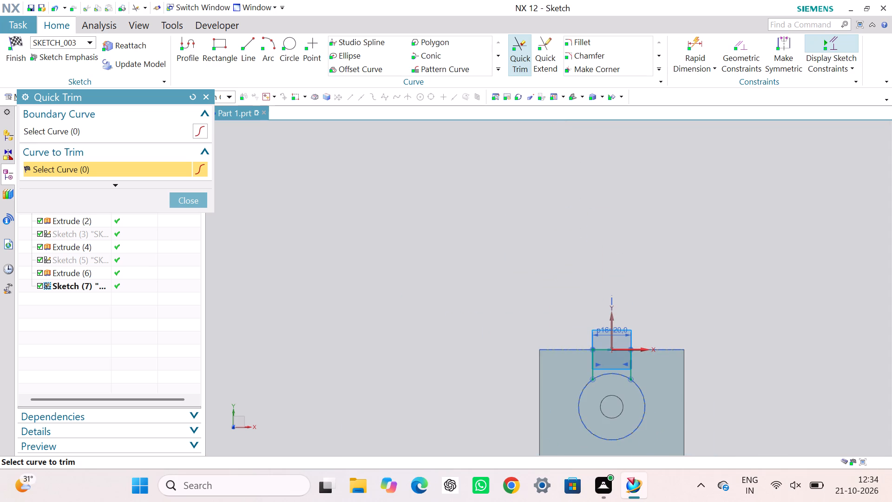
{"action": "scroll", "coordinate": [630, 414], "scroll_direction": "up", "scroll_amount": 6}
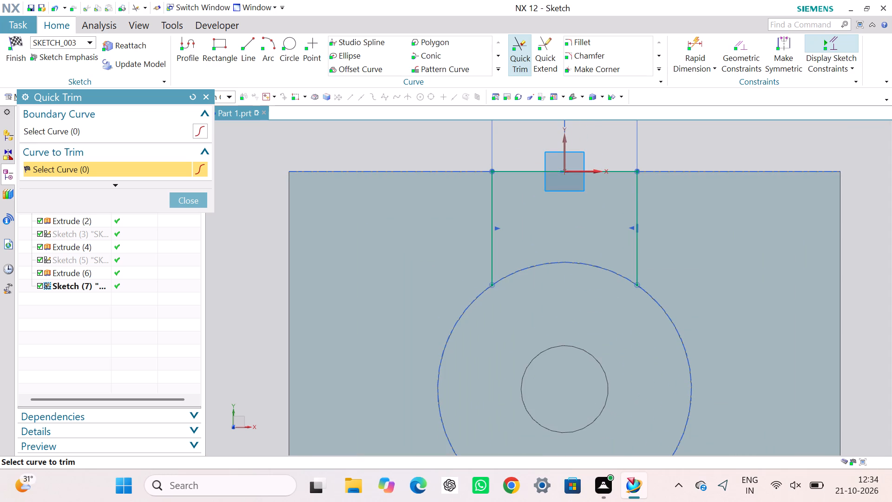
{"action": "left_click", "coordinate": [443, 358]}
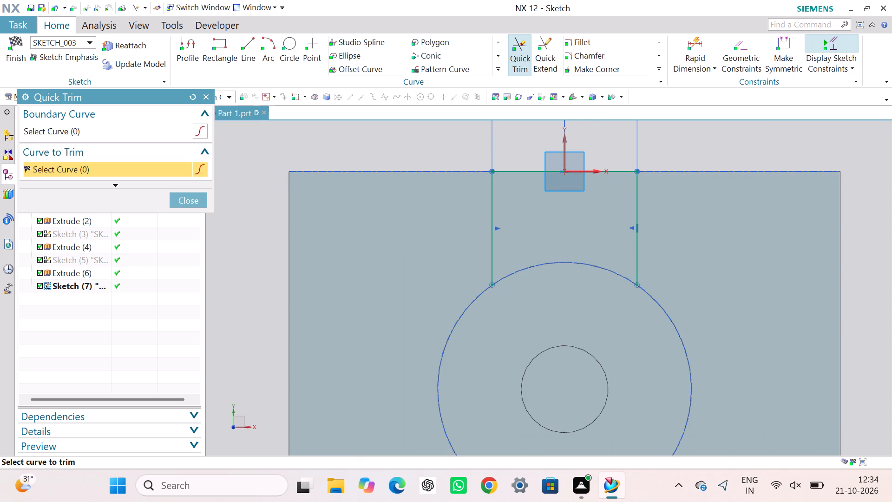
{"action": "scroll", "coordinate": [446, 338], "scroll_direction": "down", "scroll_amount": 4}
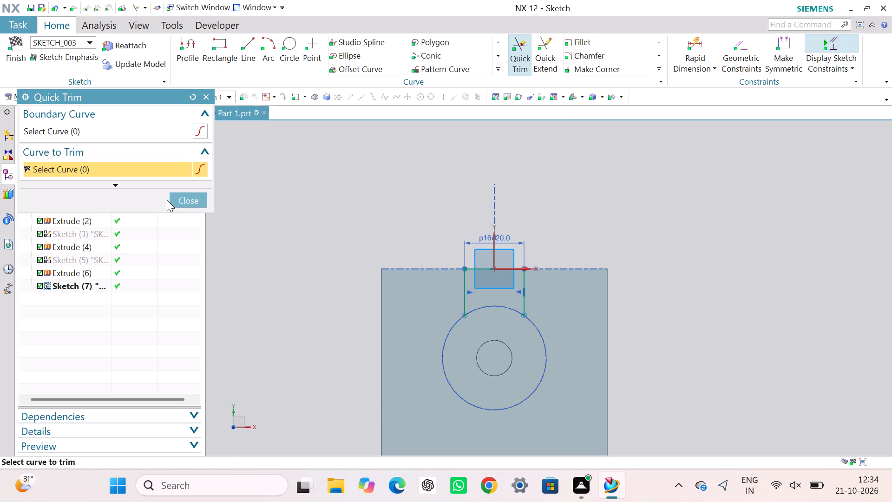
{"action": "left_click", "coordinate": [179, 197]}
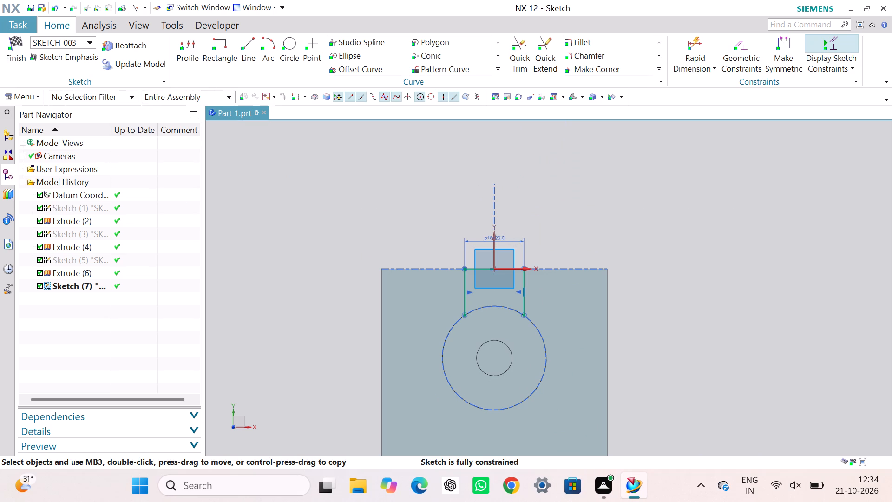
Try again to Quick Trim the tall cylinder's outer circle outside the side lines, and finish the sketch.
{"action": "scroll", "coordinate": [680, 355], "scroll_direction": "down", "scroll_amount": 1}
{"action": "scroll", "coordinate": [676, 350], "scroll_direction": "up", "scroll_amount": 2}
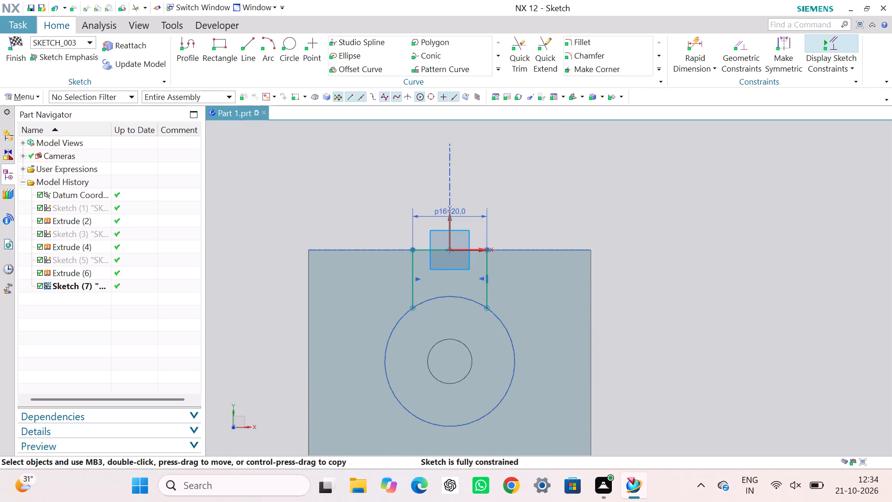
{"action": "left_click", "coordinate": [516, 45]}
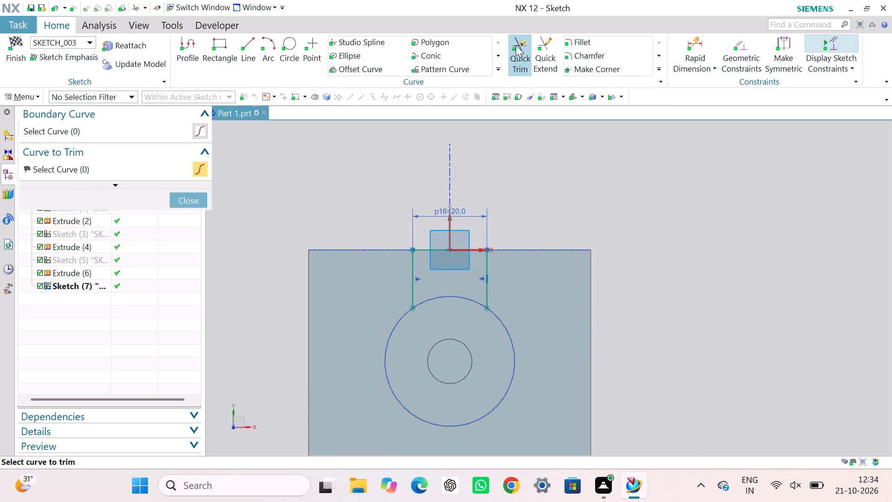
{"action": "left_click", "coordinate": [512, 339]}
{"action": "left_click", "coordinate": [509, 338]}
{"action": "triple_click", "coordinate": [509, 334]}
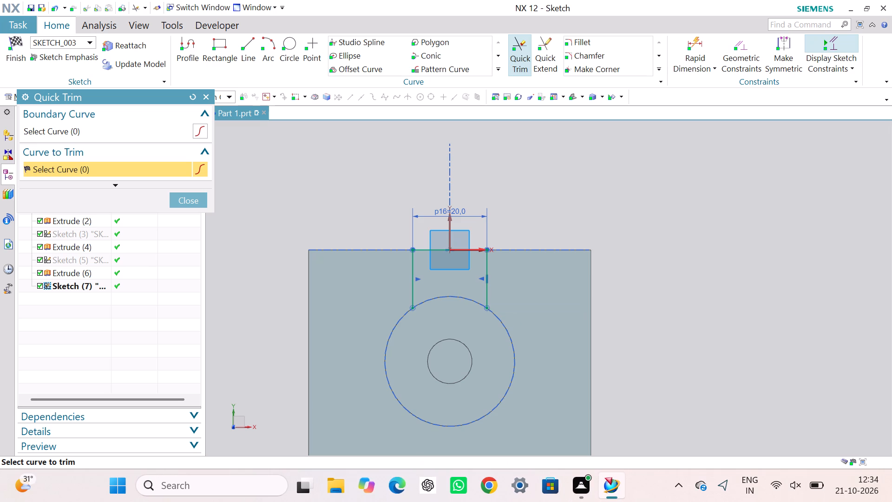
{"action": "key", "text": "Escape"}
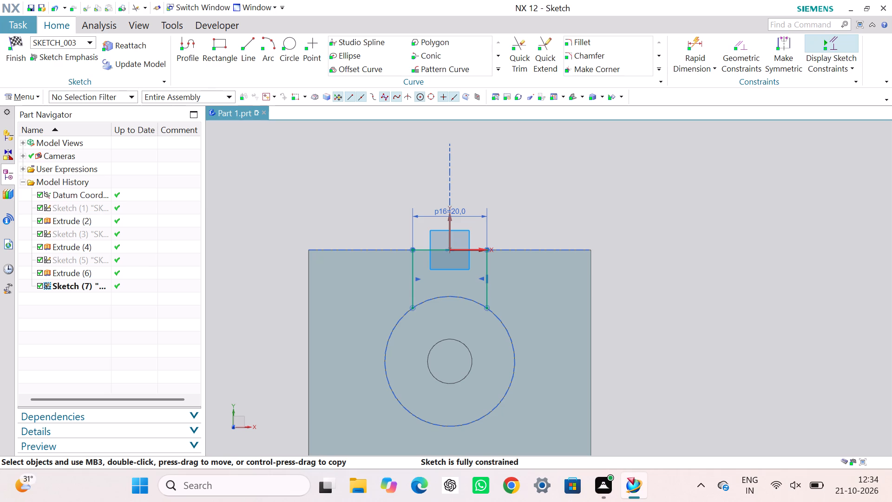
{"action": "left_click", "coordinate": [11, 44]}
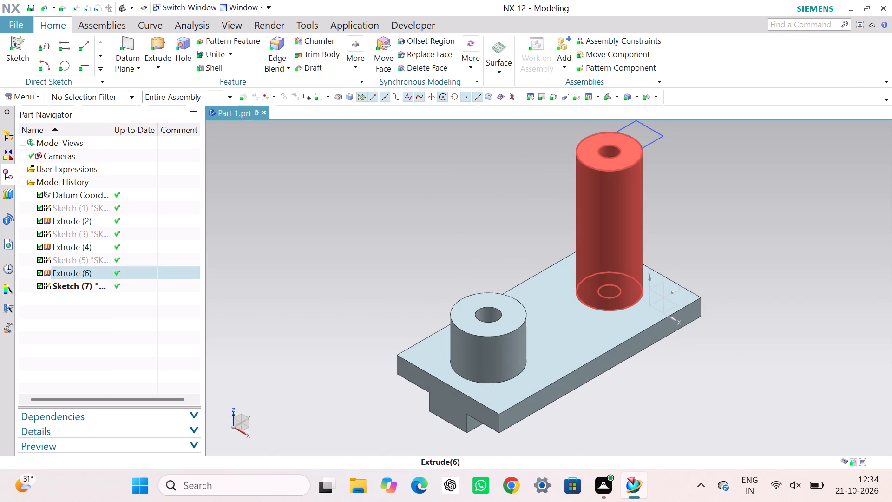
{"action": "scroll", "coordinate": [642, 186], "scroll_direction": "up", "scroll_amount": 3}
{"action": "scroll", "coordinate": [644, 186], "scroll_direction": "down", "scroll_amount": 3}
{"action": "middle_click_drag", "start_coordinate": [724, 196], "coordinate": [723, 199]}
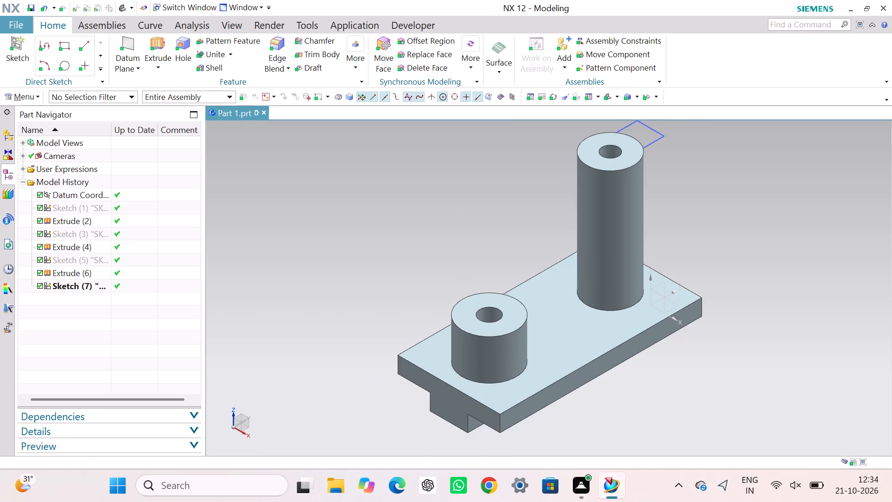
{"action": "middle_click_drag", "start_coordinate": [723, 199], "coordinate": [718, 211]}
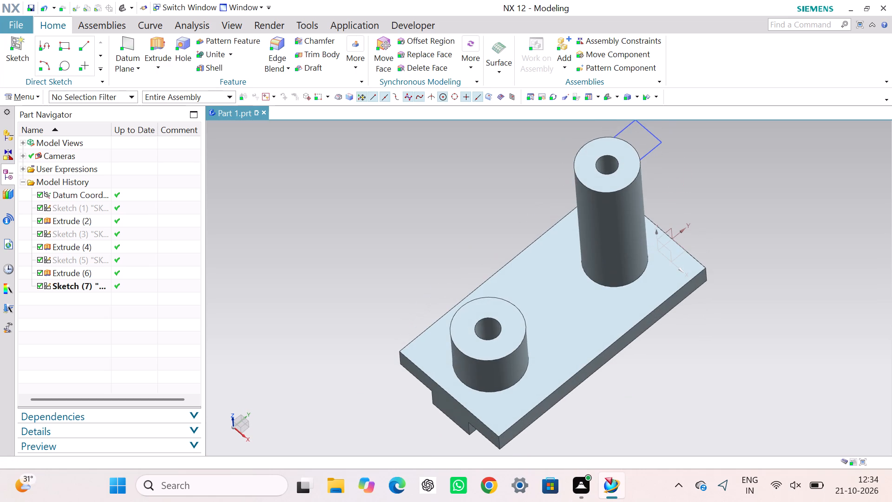
Reopen the connecting profile sketch with rollback and project the outer and inner circular edges of the tall cylinder's top face into it.
{"action": "left_click", "coordinate": [83, 282]}
{"action": "right_click", "coordinate": [83, 282]}
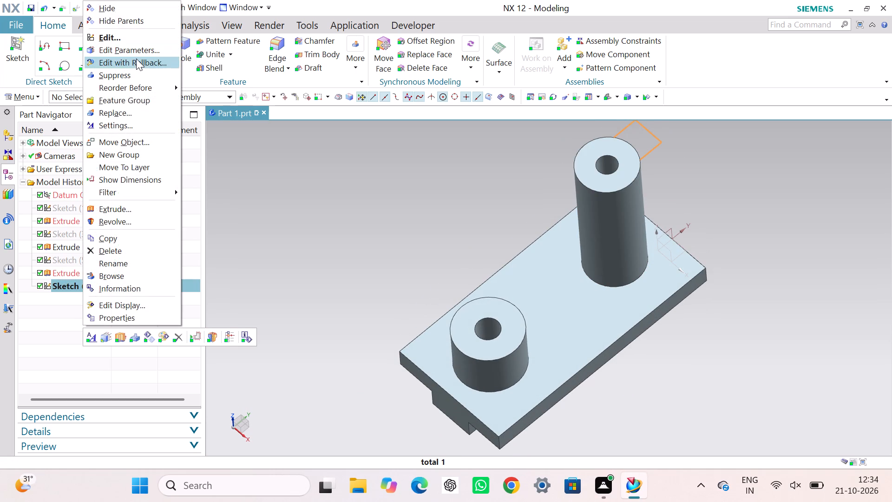
{"action": "left_click", "coordinate": [136, 59]}
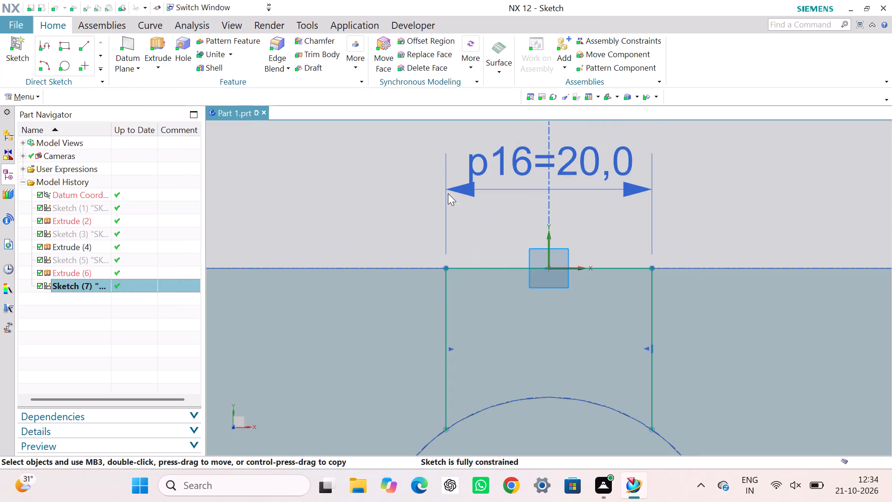
{"action": "scroll", "coordinate": [728, 216], "scroll_direction": "down", "scroll_amount": 3}
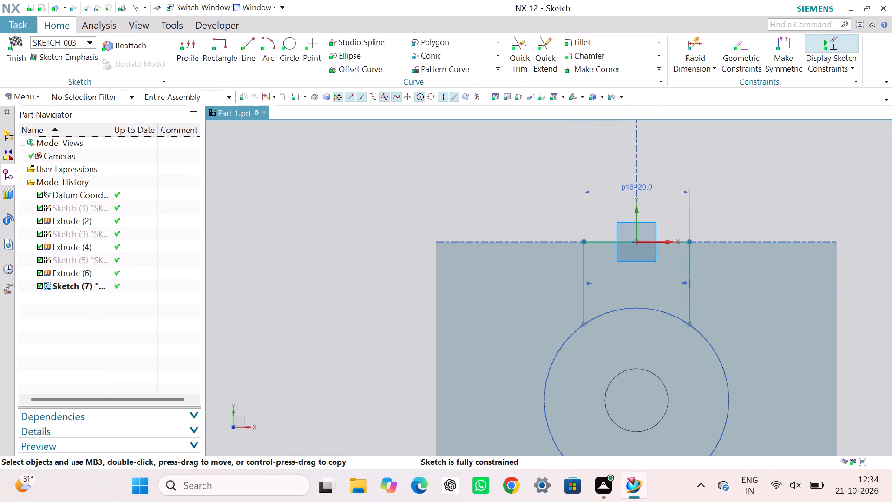
{"action": "left_click", "coordinate": [505, 67]}
{"action": "left_click", "coordinate": [495, 72]}
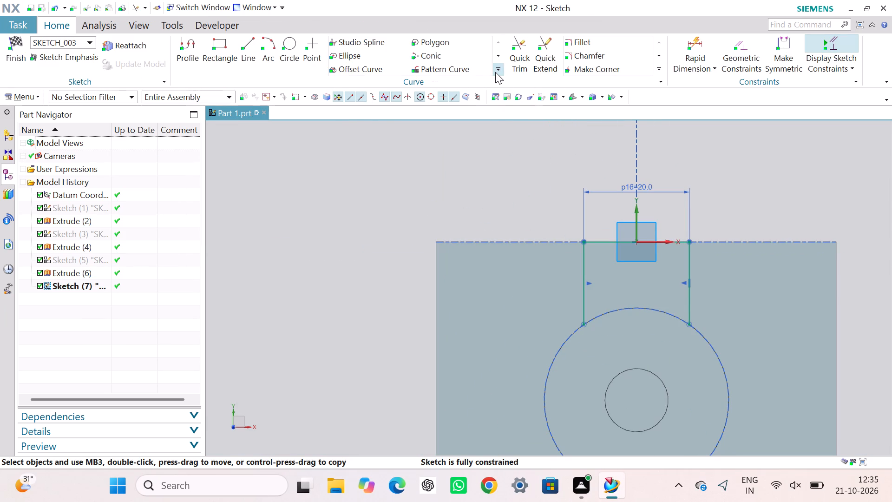
{"action": "left_click", "coordinate": [457, 100]}
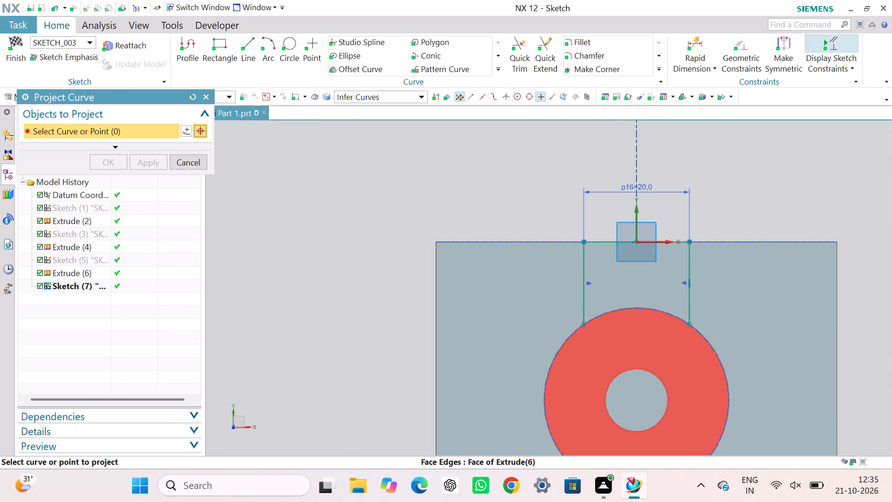
{"action": "scroll", "coordinate": [561, 345], "scroll_direction": "up", "scroll_amount": 4}
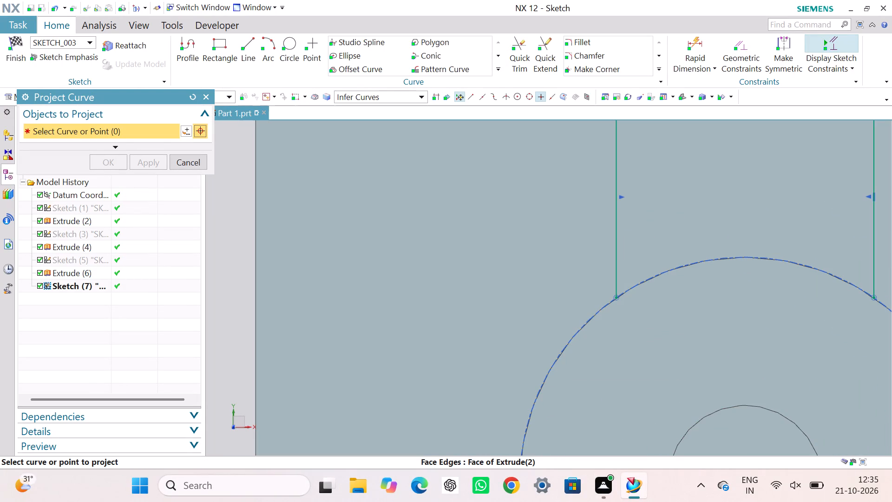
{"action": "left_click", "coordinate": [658, 277]}
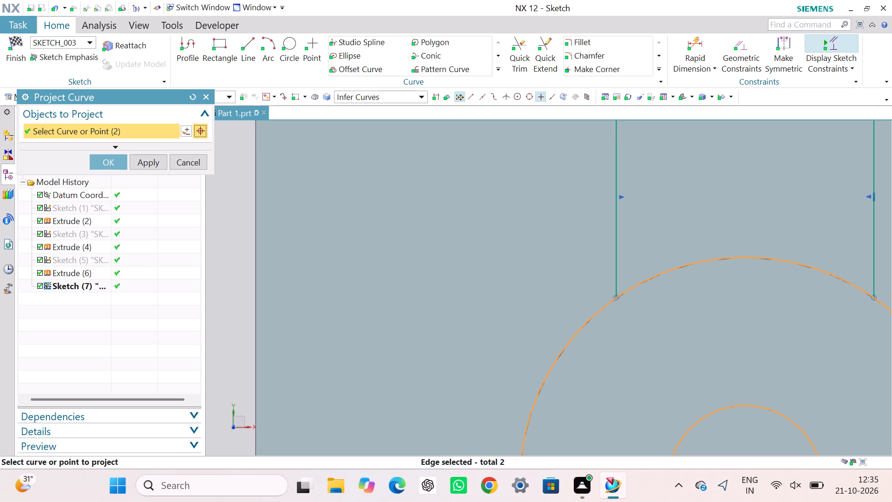
{"action": "left_click", "coordinate": [106, 159]}
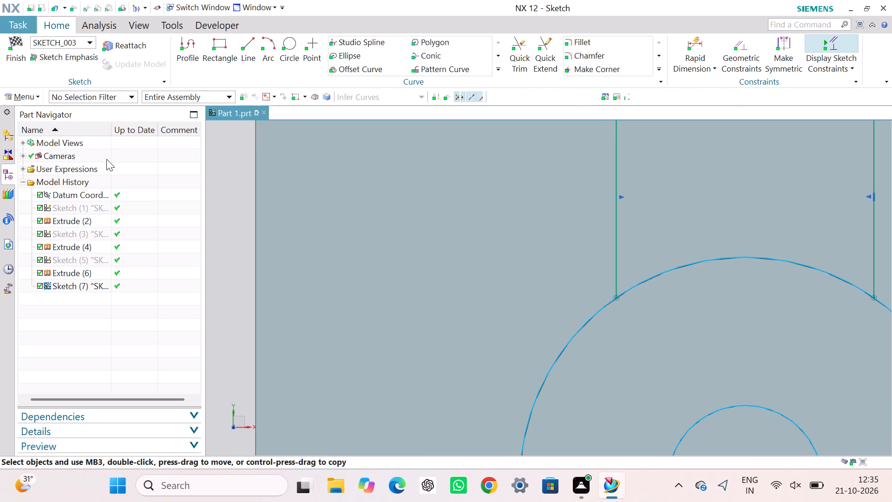
Quick Trim the projected inner circle and the outer circle beyond the two side lines, leaving a closed profile, and finish the sketch.
{"action": "scroll", "coordinate": [408, 244], "scroll_direction": "down", "scroll_amount": 5}
{"action": "left_click", "coordinate": [256, 216]}
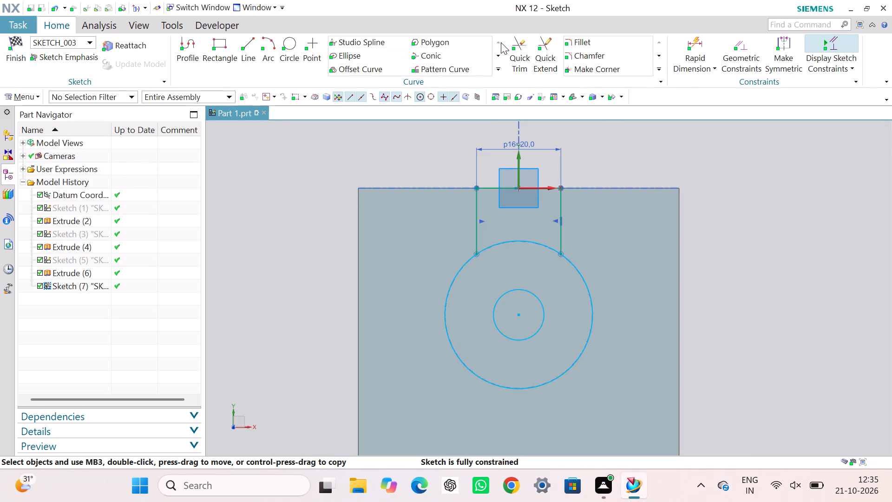
{"action": "left_click", "coordinate": [522, 45]}
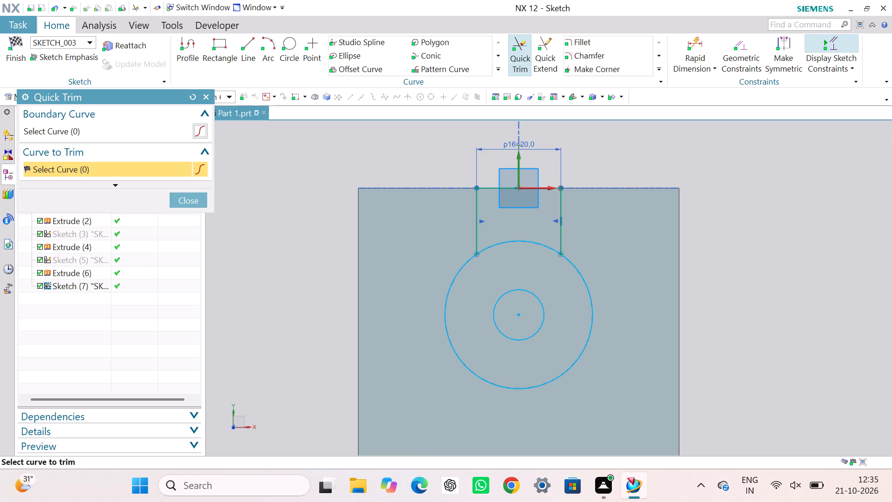
{"action": "left_click", "coordinate": [497, 307]}
{"action": "left_click", "coordinate": [367, 264]}
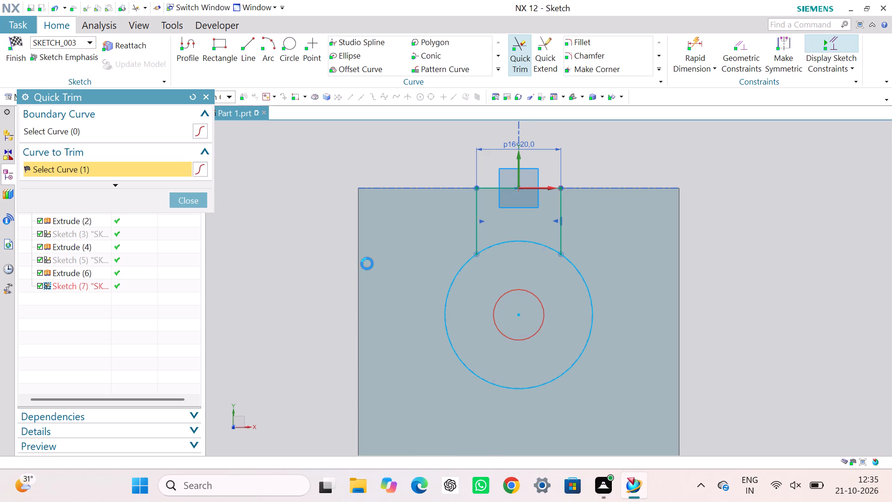
{"action": "left_click", "coordinate": [446, 303]}
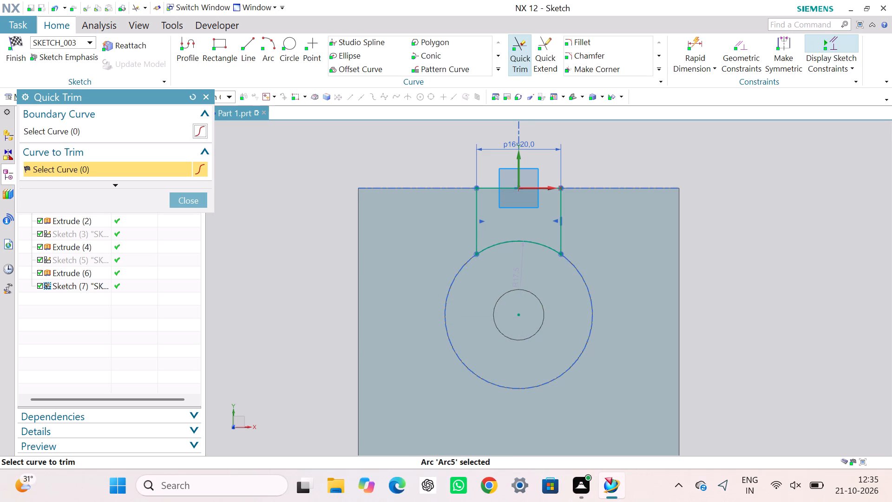
{"action": "left_click", "coordinate": [186, 202]}
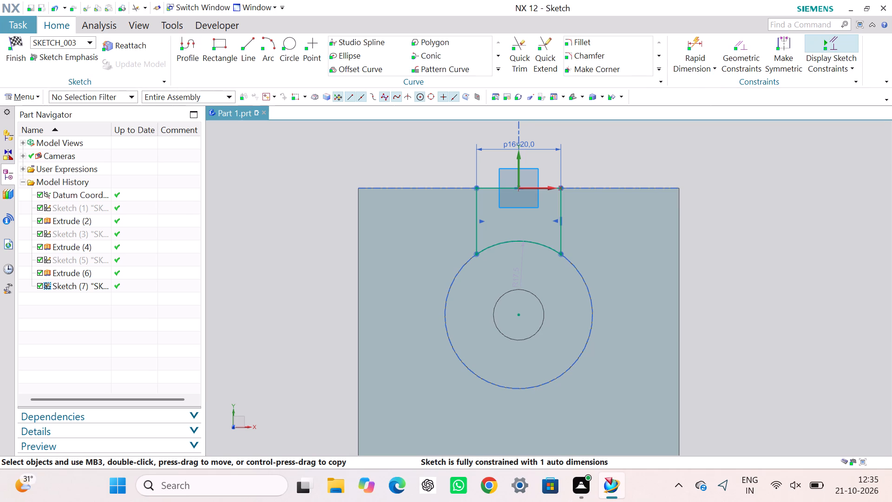
{"action": "left_click", "coordinate": [17, 52]}
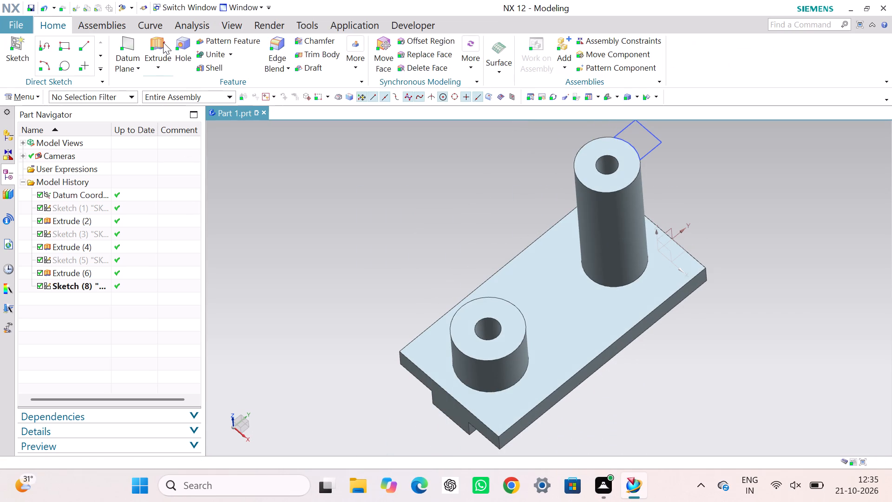
Extrude the closed connecting profile from 0 to 90 mm, reversed downward toward the base plate, with Boolean set to None.
{"action": "left_click", "coordinate": [163, 42]}
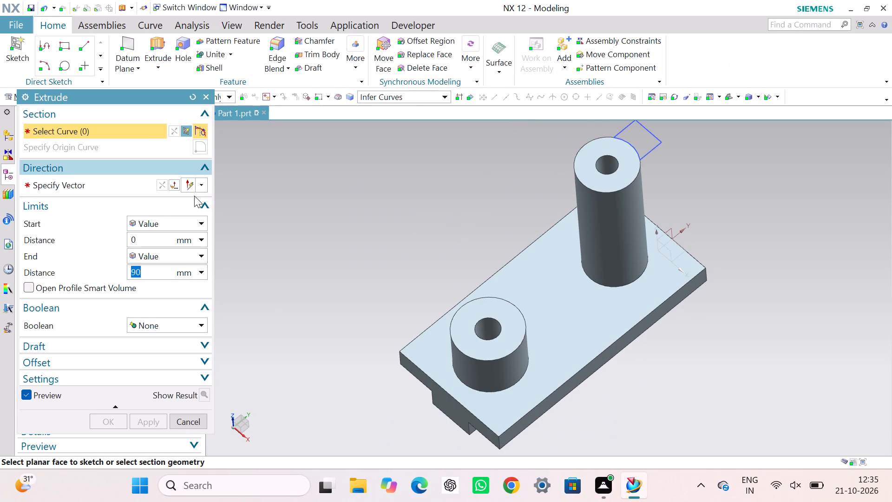
{"action": "left_click", "coordinate": [656, 140]}
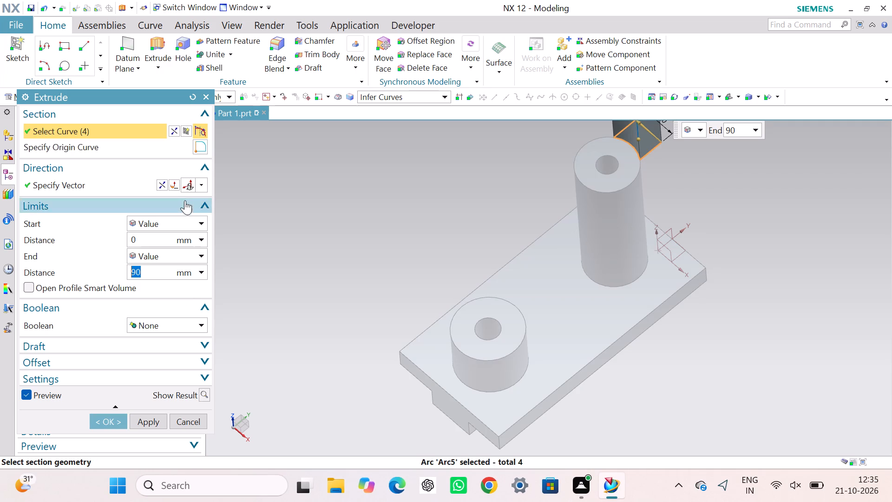
{"action": "left_click", "coordinate": [176, 127]}
{"action": "left_click", "coordinate": [176, 127]}
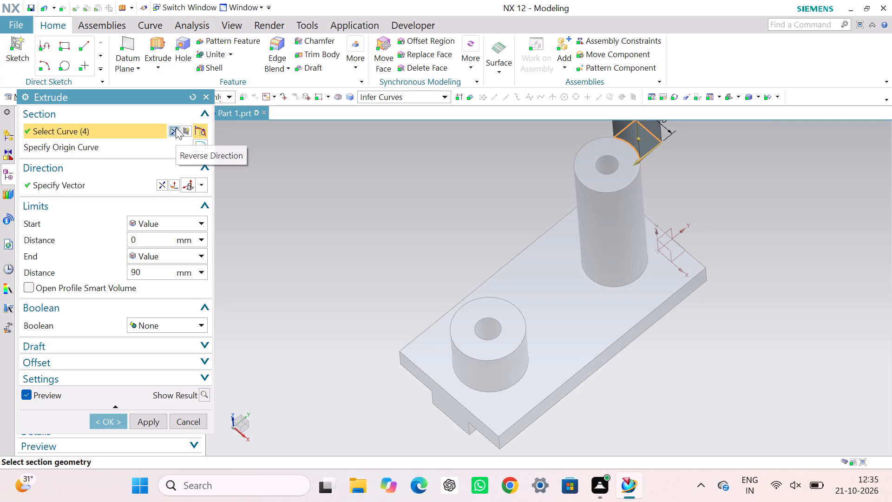
{"action": "left_click", "coordinate": [176, 127]}
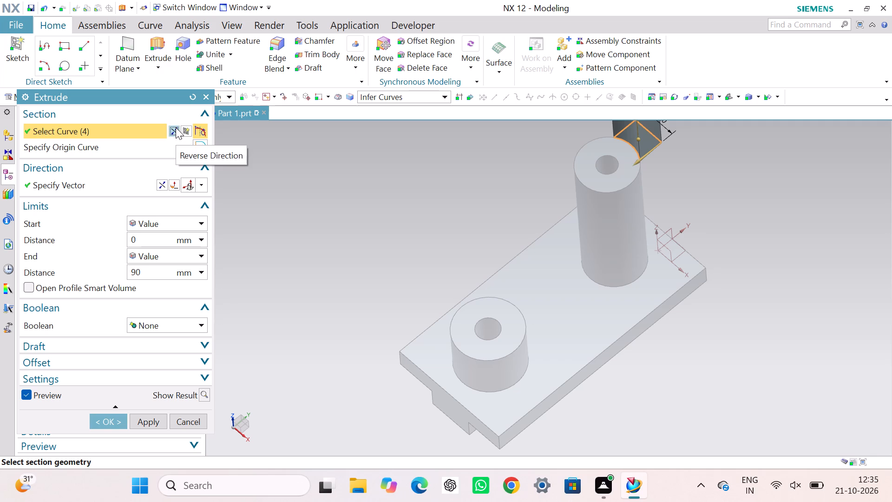
{"action": "left_click", "coordinate": [161, 188]}
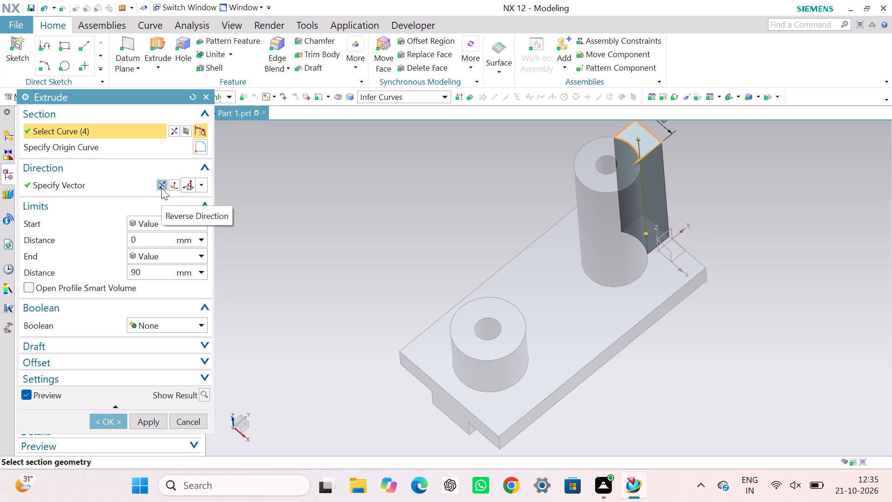
{"action": "left_click", "coordinate": [104, 425]}
{"action": "left_click", "coordinate": [726, 356]}
Hide the connecting profile sketch at the top of the new extrusion.
{"action": "scroll", "coordinate": [690, 196], "scroll_direction": "up", "scroll_amount": 1}
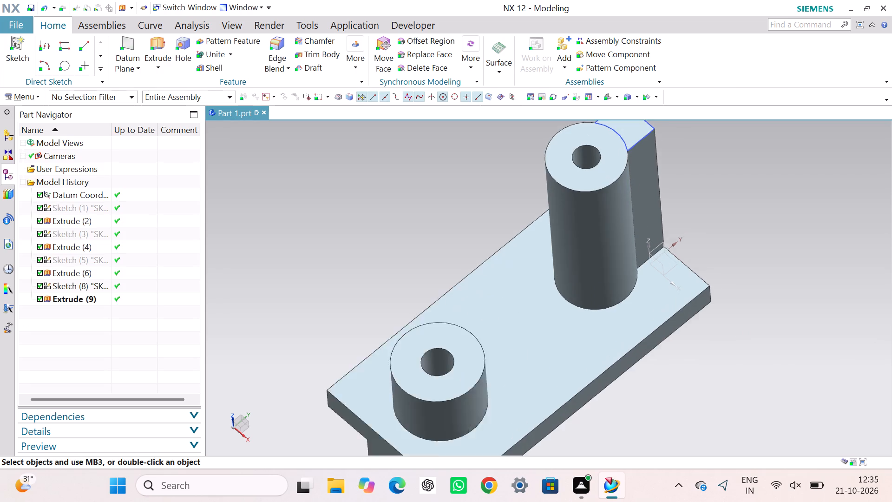
{"action": "scroll", "coordinate": [689, 195], "scroll_direction": "up", "scroll_amount": 1}
{"action": "scroll", "coordinate": [675, 176], "scroll_direction": "down", "scroll_amount": 2}
{"action": "middle_click_drag", "start_coordinate": [673, 172], "coordinate": [641, 255]}
{"action": "right_click_drag", "start_coordinate": [673, 172], "coordinate": [641, 255]}
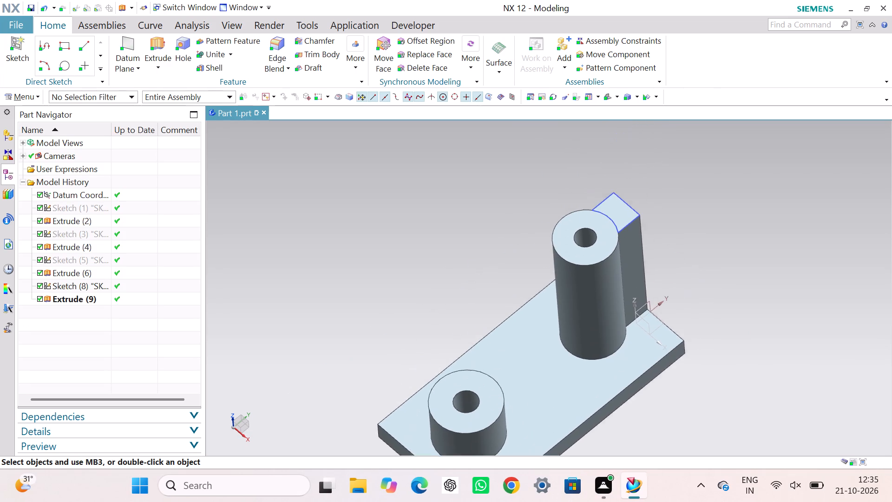
{"action": "right_click_drag", "start_coordinate": [641, 255], "coordinate": [632, 276]}
{"action": "middle_click_drag", "start_coordinate": [641, 255], "coordinate": [632, 276]}
{"action": "scroll", "coordinate": [630, 273], "scroll_direction": "up", "scroll_amount": 3}
{"action": "right_click", "coordinate": [630, 213]}
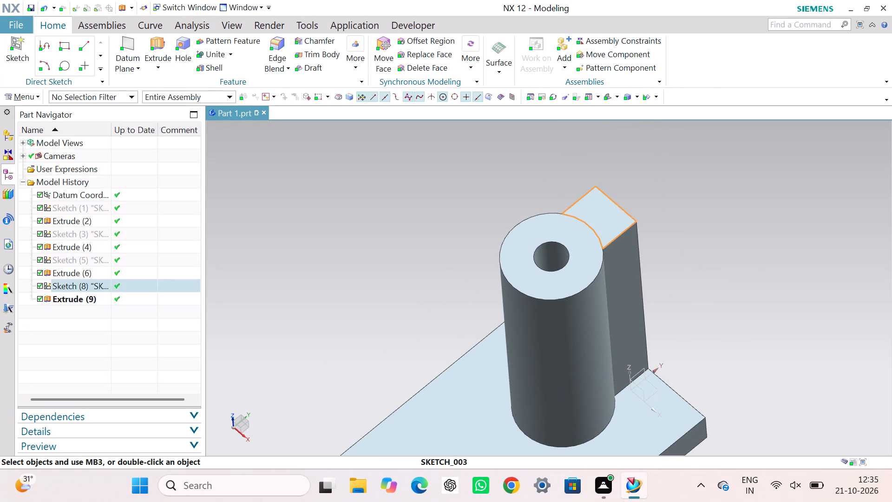
{"action": "left_click", "coordinate": [650, 210]}
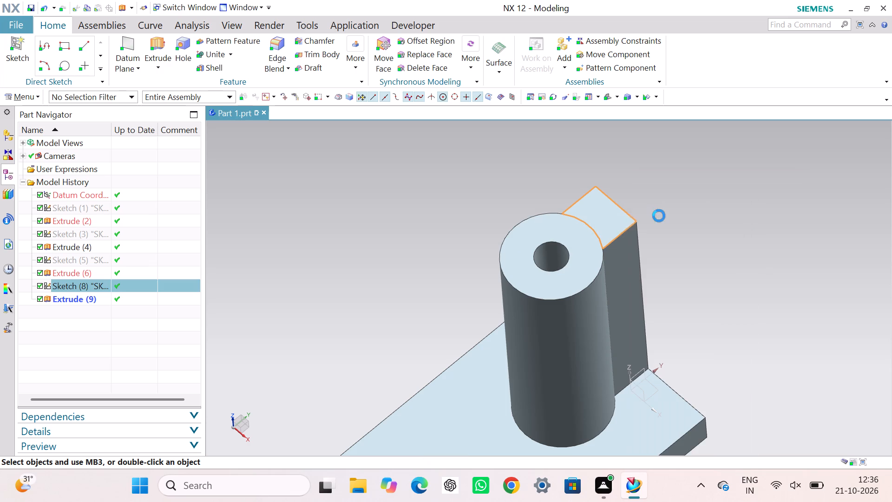
{"action": "left_click", "coordinate": [711, 231]}
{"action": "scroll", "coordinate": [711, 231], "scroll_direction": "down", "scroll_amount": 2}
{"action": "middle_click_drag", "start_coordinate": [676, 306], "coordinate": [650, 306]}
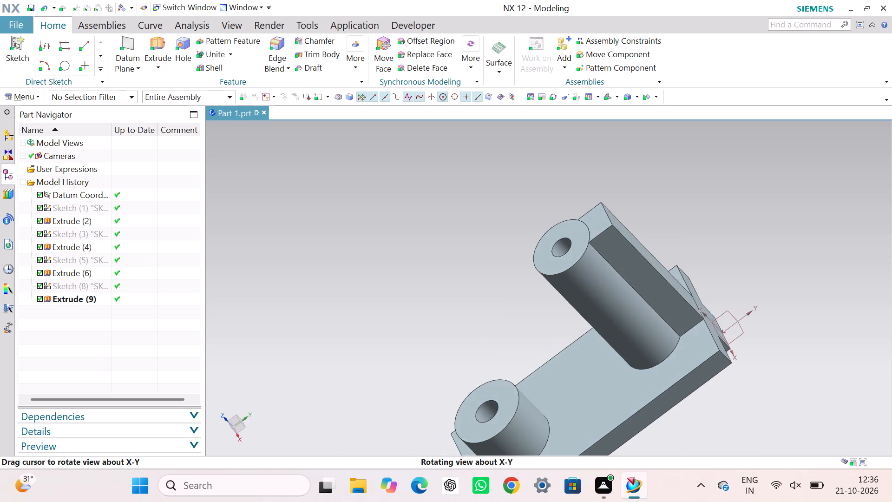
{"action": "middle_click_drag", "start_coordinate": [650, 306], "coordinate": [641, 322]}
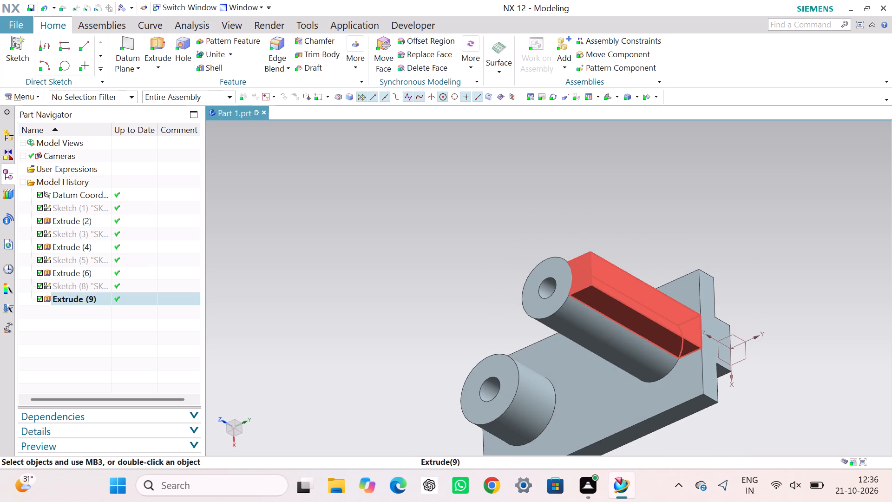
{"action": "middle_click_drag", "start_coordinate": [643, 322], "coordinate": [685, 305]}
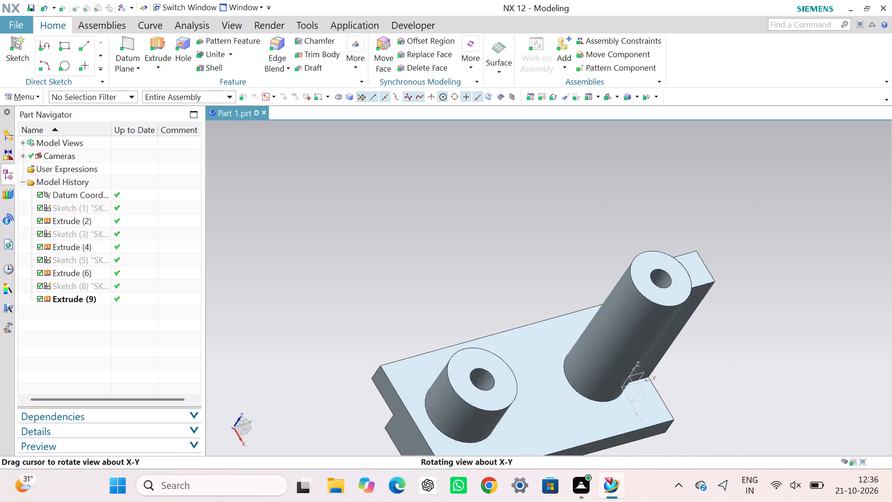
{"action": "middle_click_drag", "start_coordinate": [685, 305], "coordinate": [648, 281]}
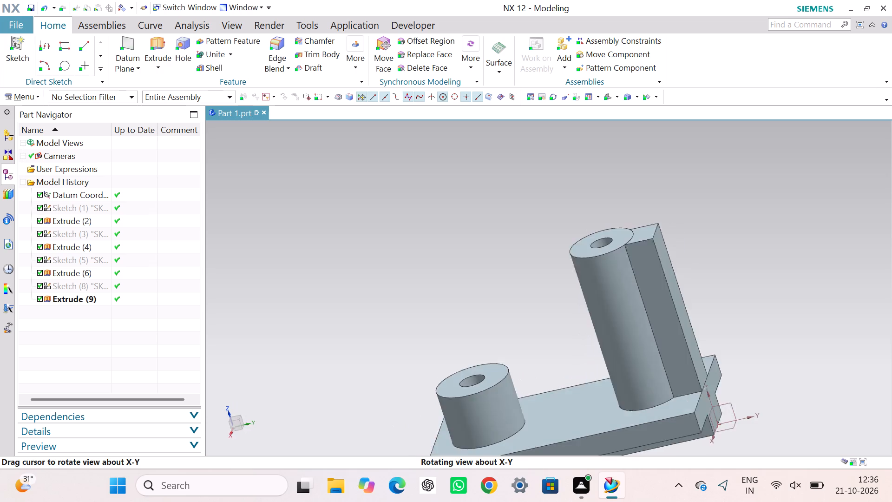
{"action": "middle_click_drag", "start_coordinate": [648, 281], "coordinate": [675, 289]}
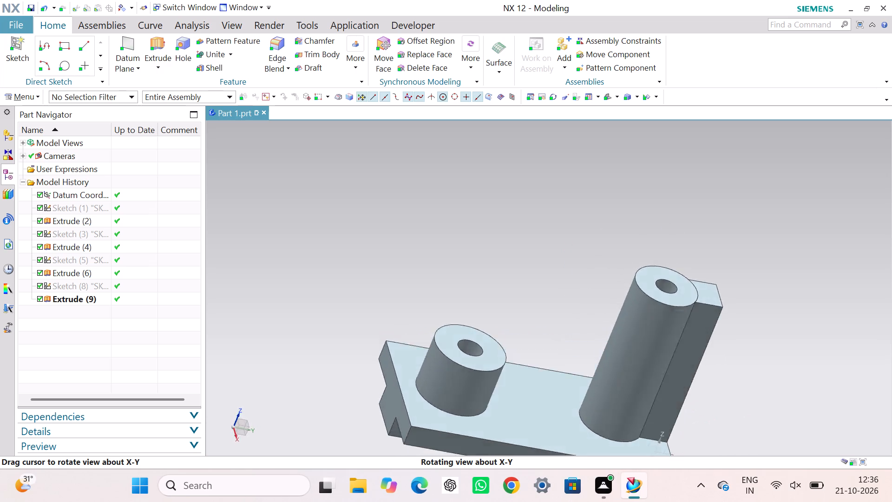
Examine the connecting extrusion where it meets the tall cylinder and base plate, then restore the isometric view.
{"action": "middle_click_drag", "start_coordinate": [675, 289], "coordinate": [677, 259]}
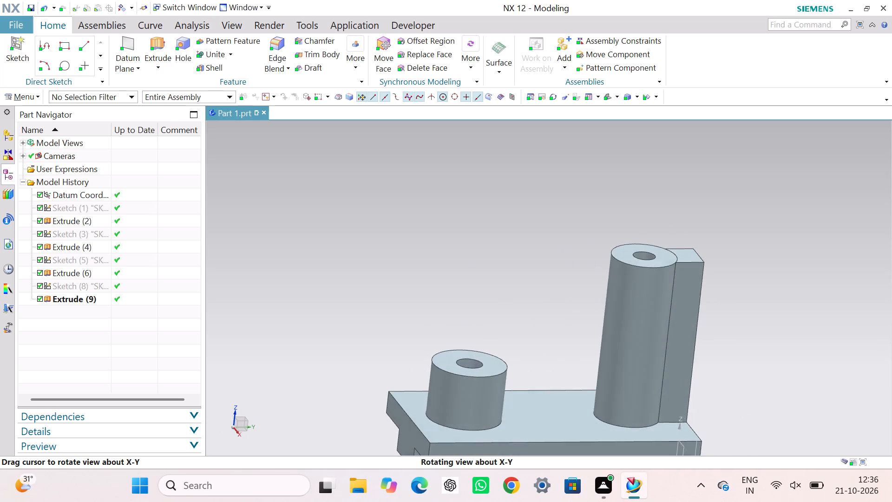
{"action": "middle_click_drag", "start_coordinate": [677, 259], "coordinate": [675, 264]}
{"action": "scroll", "coordinate": [729, 376], "scroll_direction": "down", "scroll_amount": 1}
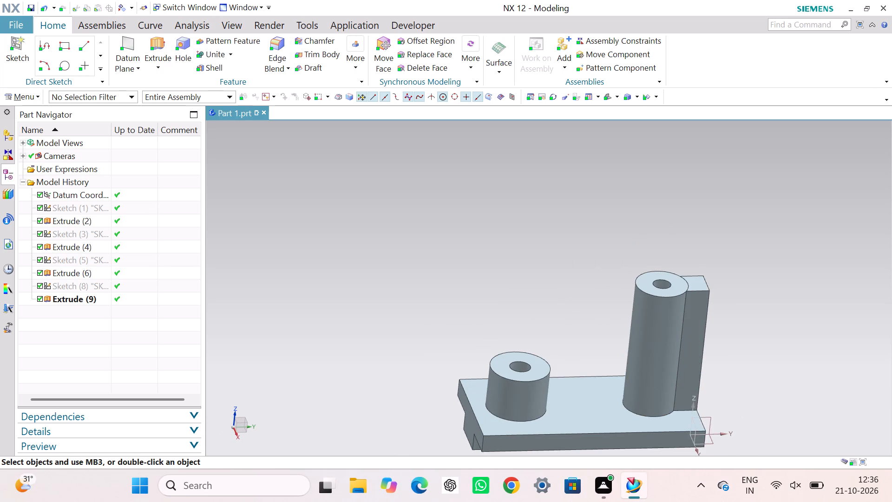
{"action": "scroll", "coordinate": [722, 448], "scroll_direction": "up", "scroll_amount": 3}
{"action": "scroll", "coordinate": [680, 431], "scroll_direction": "down", "scroll_amount": 3}
{"action": "scroll", "coordinate": [638, 404], "scroll_direction": "up", "scroll_amount": 7}
{"action": "scroll", "coordinate": [672, 402], "scroll_direction": "down", "scroll_amount": 2}
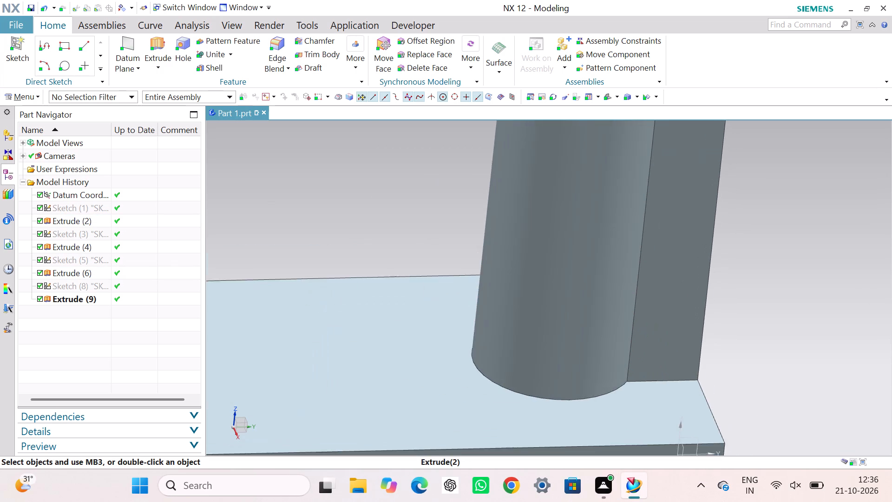
{"action": "scroll", "coordinate": [672, 406], "scroll_direction": "down", "scroll_amount": 2}
{"action": "scroll", "coordinate": [685, 432], "scroll_direction": "up", "scroll_amount": 1}
{"action": "middle_click", "coordinate": [685, 432]}
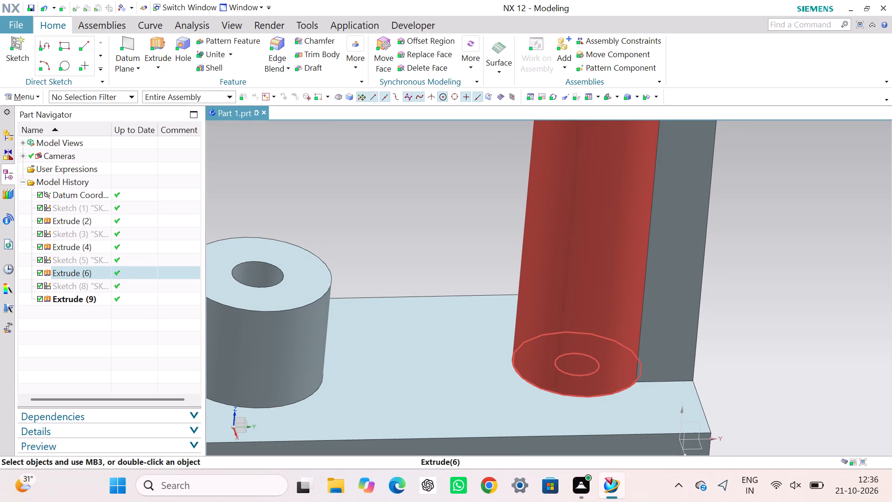
{"action": "right_click", "coordinate": [423, 210]}
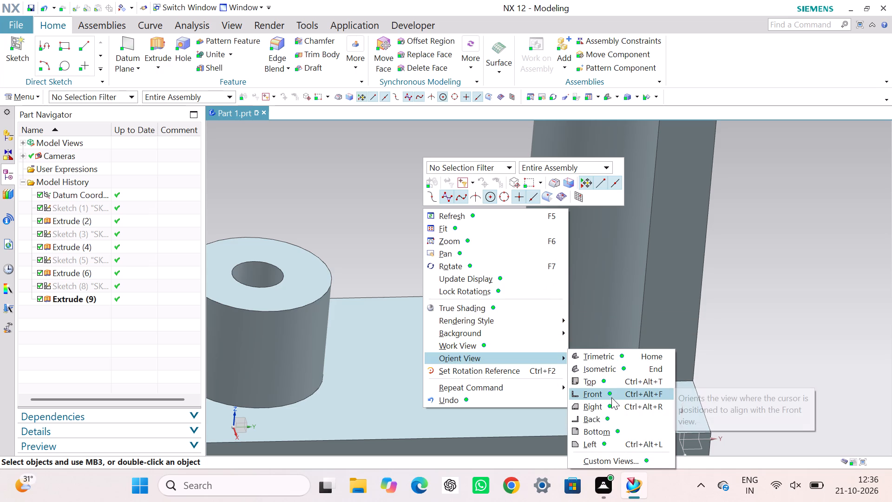
{"action": "left_click", "coordinate": [608, 363]}
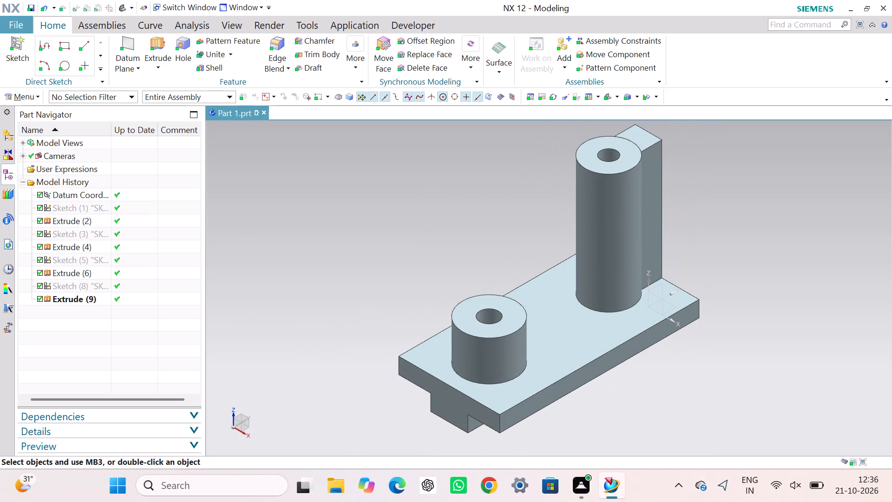
{"action": "left_click", "coordinate": [764, 228]}
{"action": "left_click", "coordinate": [706, 172]}
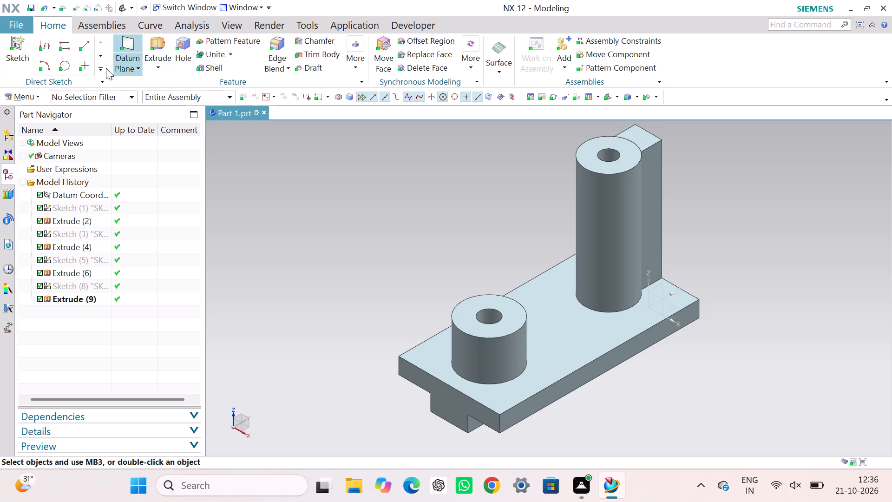
Create a new sketch on the YZ plane of the datum coordinate system.
{"action": "left_click", "coordinate": [20, 99]}
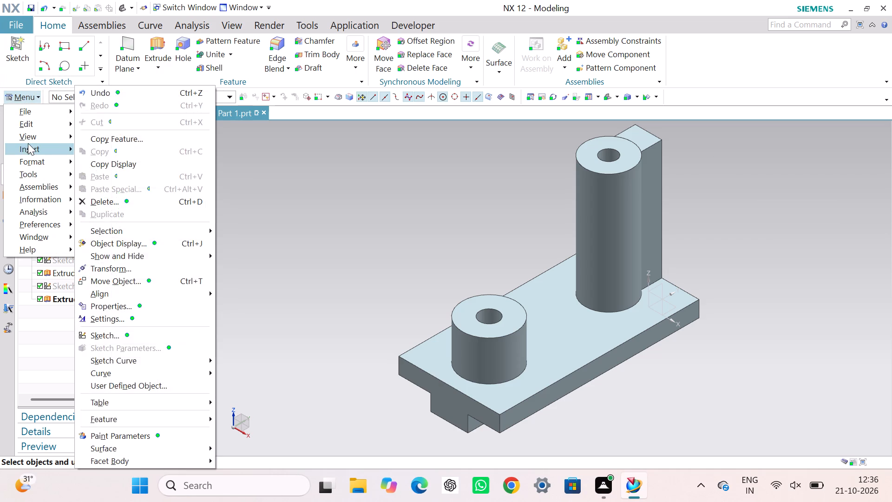
{"action": "left_click", "coordinate": [171, 112]}
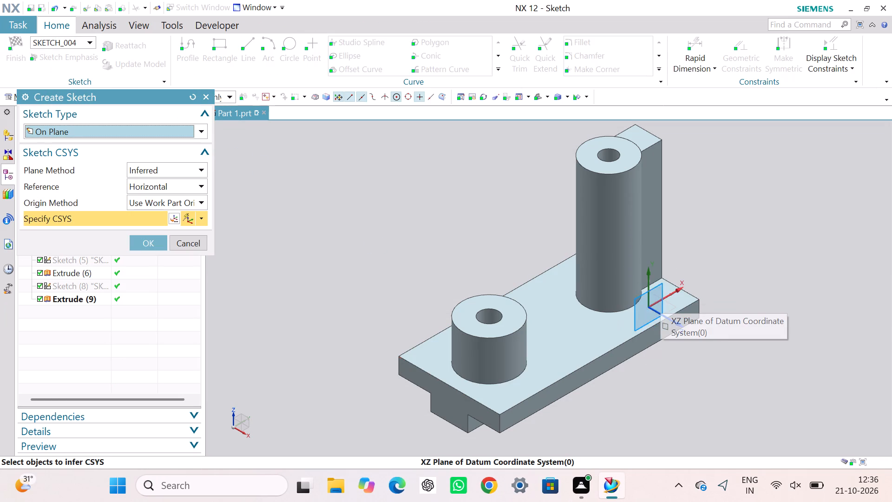
{"action": "scroll", "coordinate": [664, 294], "scroll_direction": "up", "scroll_amount": 6}
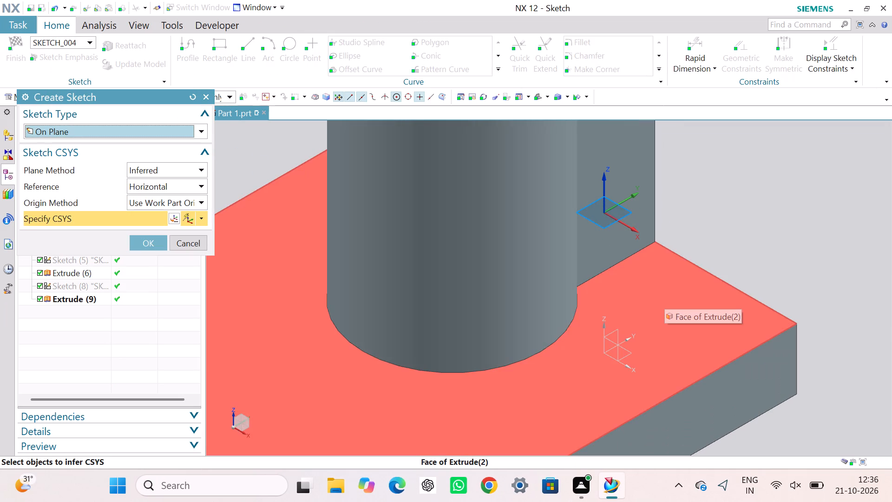
{"action": "scroll", "coordinate": [615, 350], "scroll_direction": "up", "scroll_amount": 3}
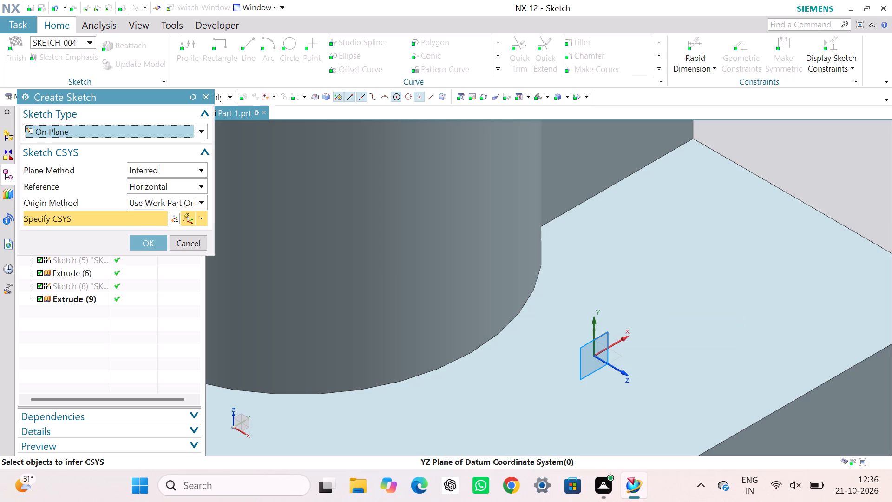
{"action": "left_click", "coordinate": [608, 334]}
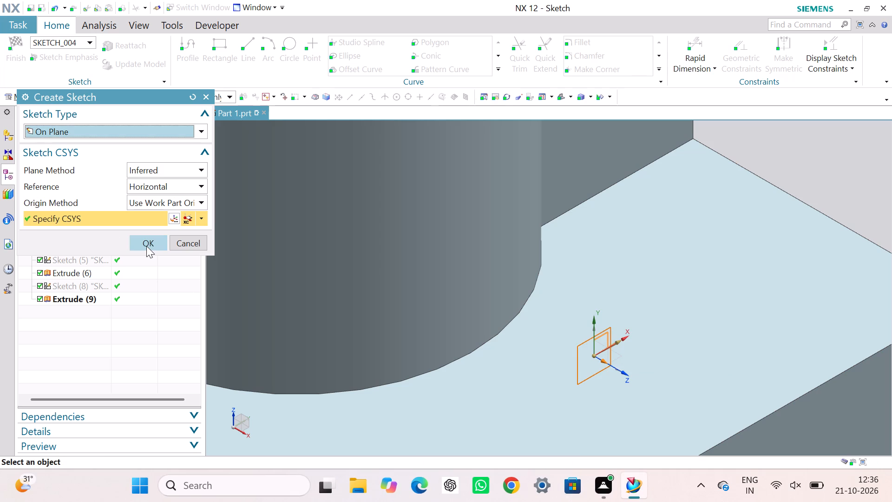
{"action": "left_click", "coordinate": [147, 244]}
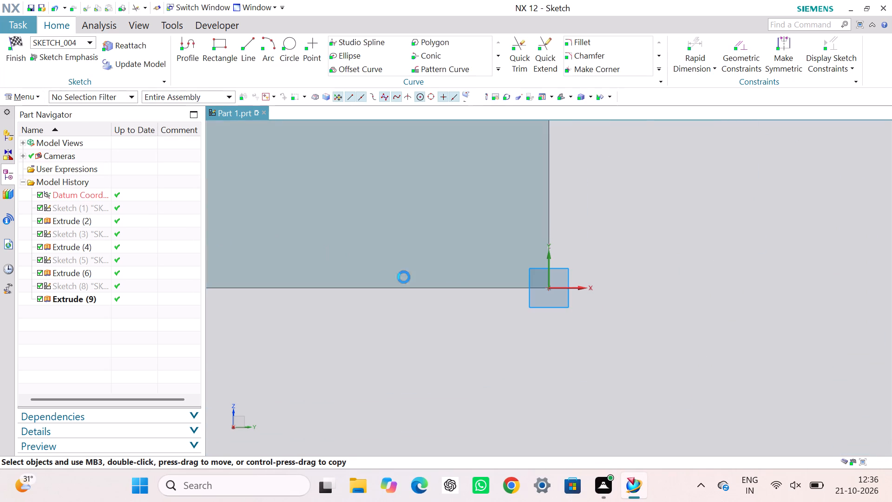
Draw a sloping line about 79.5 mm long at about 49° from the tall cylinder's outer top corner to near the short cylinder's facing top corner.
{"action": "scroll", "coordinate": [453, 291], "scroll_direction": "up", "scroll_amount": 13}
{"action": "scroll", "coordinate": [438, 286], "scroll_direction": "down", "scroll_amount": 8}
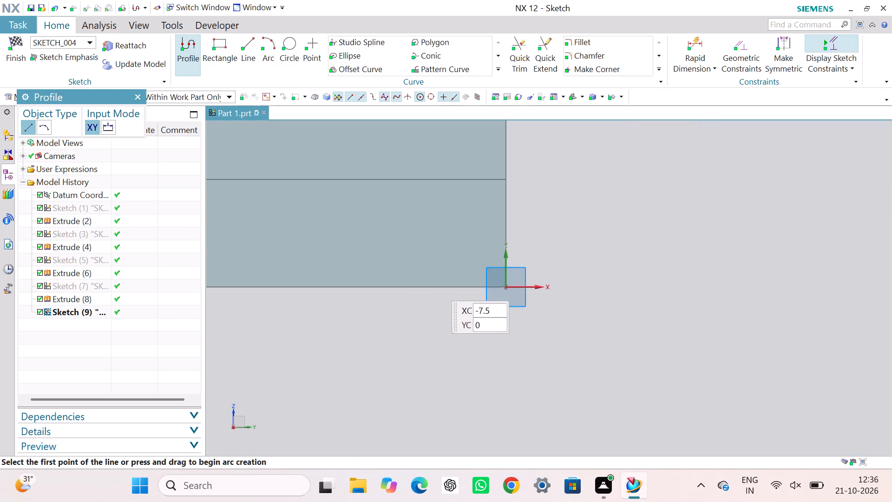
{"action": "scroll", "coordinate": [436, 285], "scroll_direction": "down", "scroll_amount": 12}
{"action": "scroll", "coordinate": [318, 240], "scroll_direction": "down", "scroll_amount": 1}
{"action": "scroll", "coordinate": [276, 203], "scroll_direction": "up", "scroll_amount": 3}
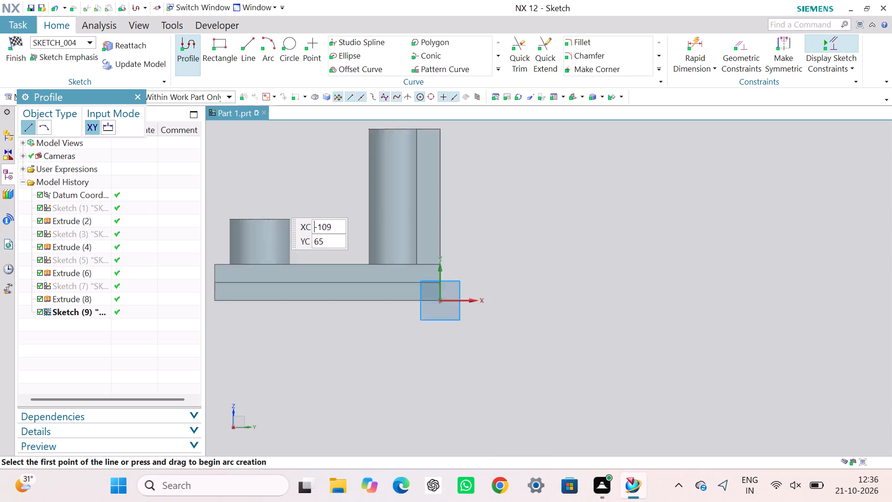
{"action": "scroll", "coordinate": [276, 202], "scroll_direction": "down", "scroll_amount": 2}
{"action": "middle_click_drag", "start_coordinate": [276, 202], "coordinate": [407, 274]}
{"action": "right_click_drag", "start_coordinate": [275, 202], "coordinate": [407, 274]}
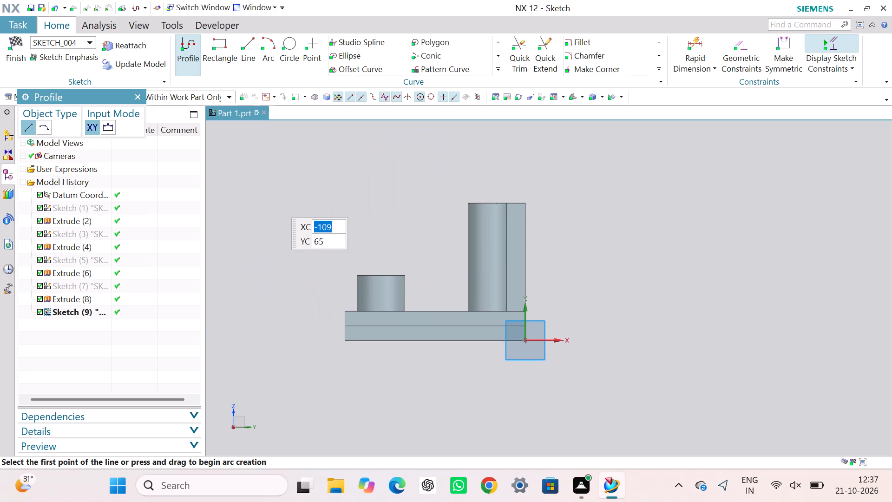
{"action": "right_click_drag", "start_coordinate": [407, 274], "coordinate": [424, 280]}
{"action": "middle_click_drag", "start_coordinate": [407, 274], "coordinate": [424, 280]}
{"action": "scroll", "coordinate": [439, 280], "scroll_direction": "up", "scroll_amount": 2}
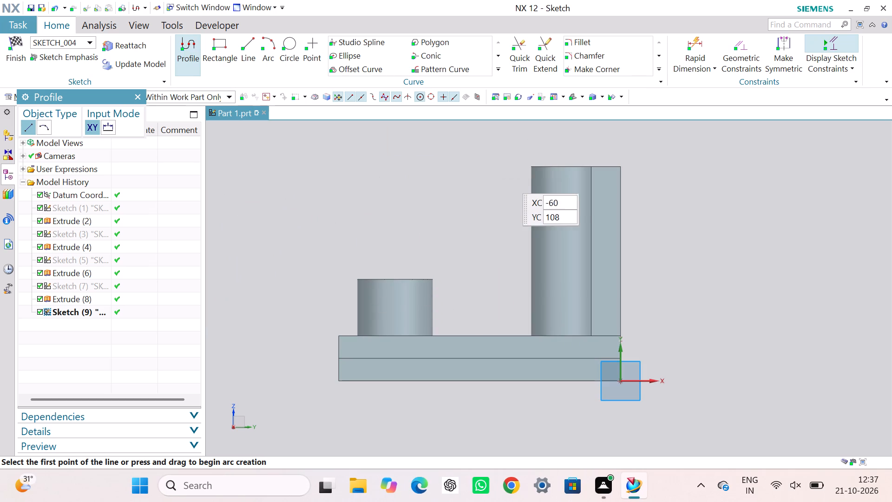
{"action": "scroll", "coordinate": [534, 167], "scroll_direction": "up", "scroll_amount": 6}
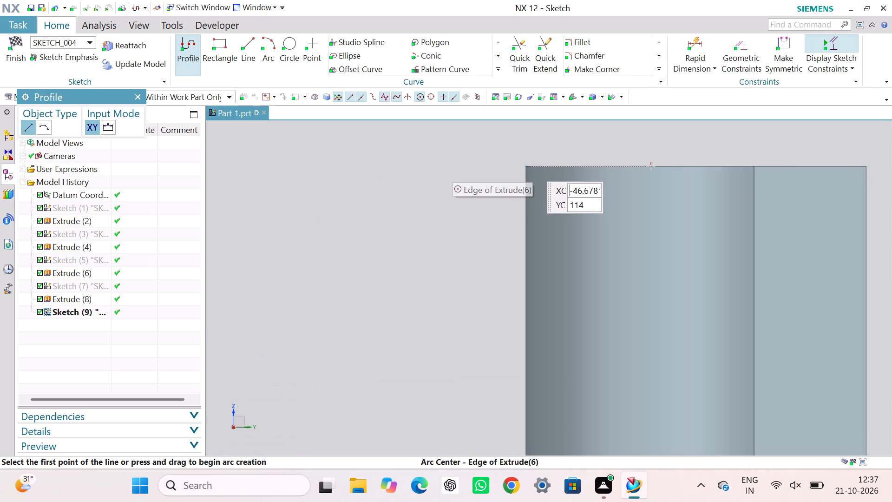
{"action": "scroll", "coordinate": [525, 168], "scroll_direction": "up", "scroll_amount": 3}
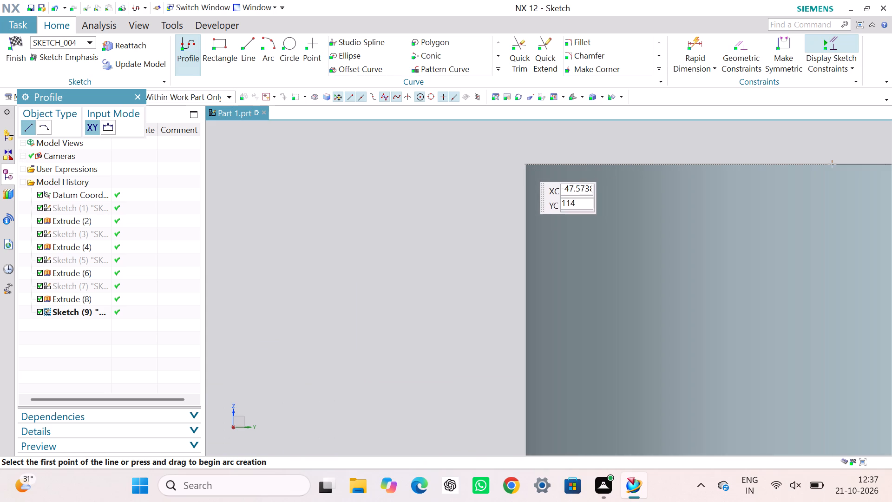
{"action": "scroll", "coordinate": [523, 164], "scroll_direction": "up", "scroll_amount": 4}
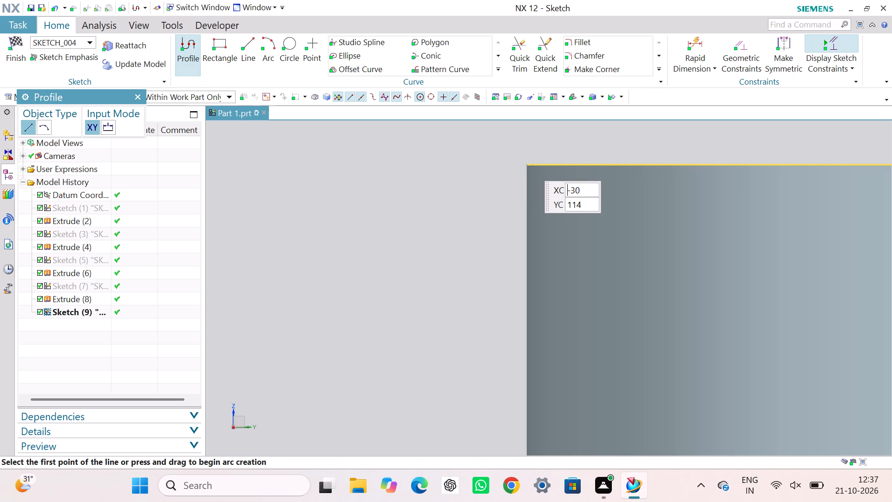
{"action": "scroll", "coordinate": [526, 165], "scroll_direction": "up", "scroll_amount": 4}
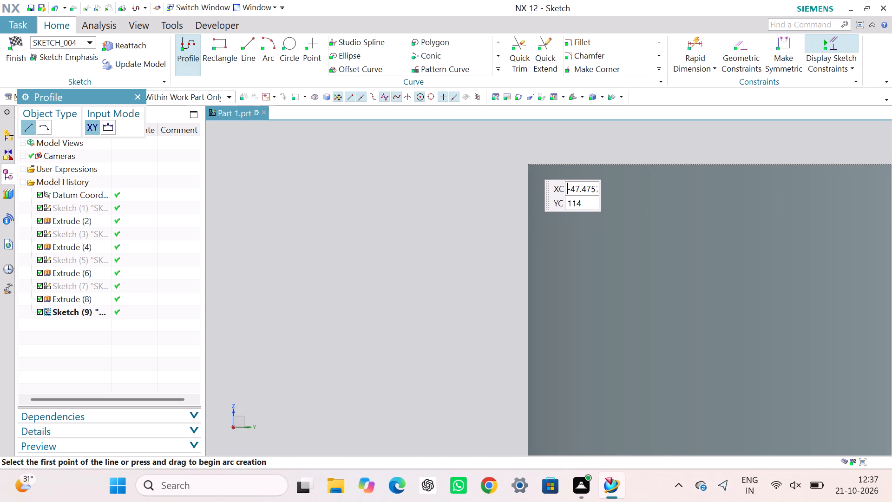
{"action": "left_click", "coordinate": [529, 164]}
{"action": "scroll", "coordinate": [453, 236], "scroll_direction": "down", "scroll_amount": 5}
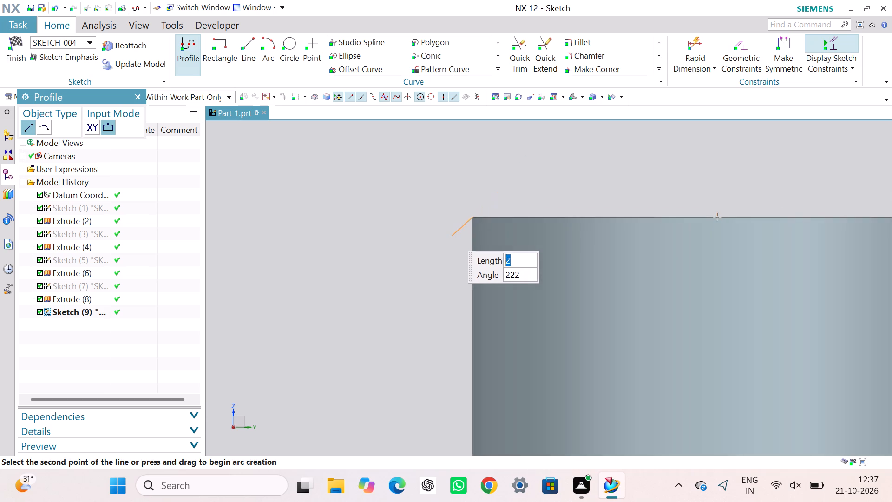
{"action": "scroll", "coordinate": [453, 236], "scroll_direction": "down", "scroll_amount": 16}
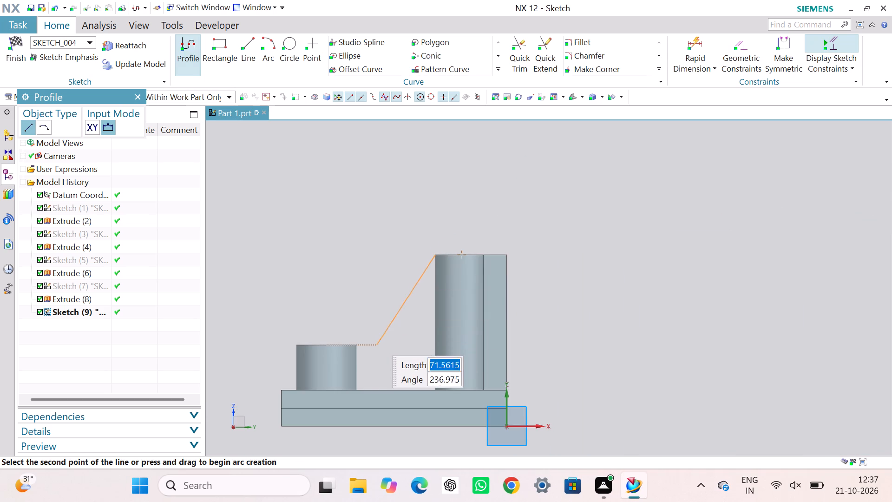
{"action": "scroll", "coordinate": [361, 342], "scroll_direction": "up", "scroll_amount": 7}
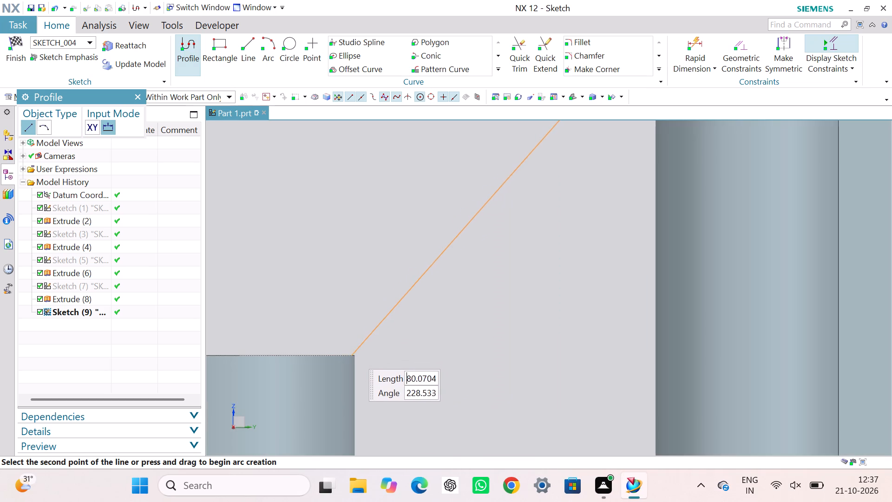
{"action": "left_click", "coordinate": [358, 354]}
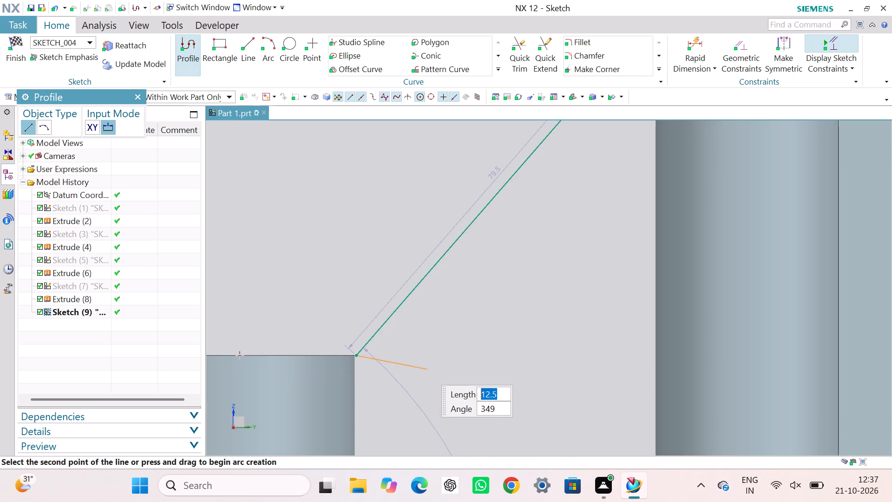
{"action": "key", "text": "Escape"}
{"action": "key", "text": "Escape"}
Project the outer and inner circular edges of the short cylinder's top face into the sketch.
{"action": "scroll", "coordinate": [374, 378], "scroll_direction": "up", "scroll_amount": 4}
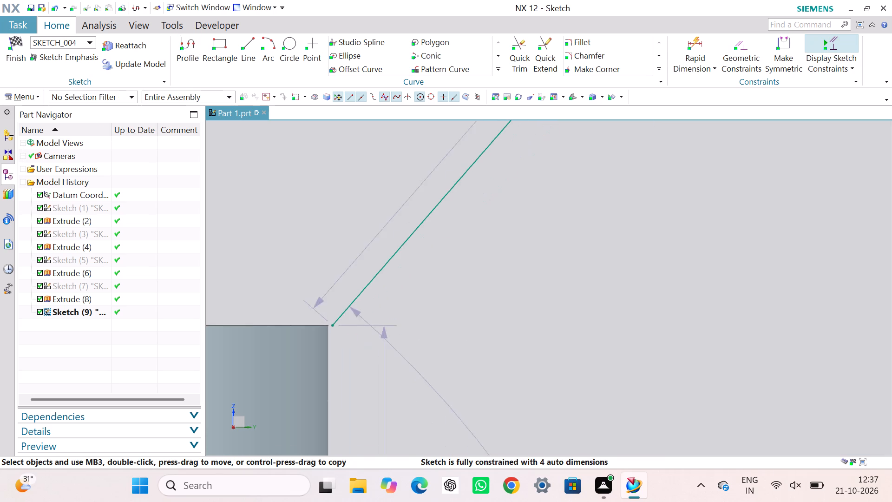
{"action": "scroll", "coordinate": [318, 310], "scroll_direction": "up", "scroll_amount": 6}
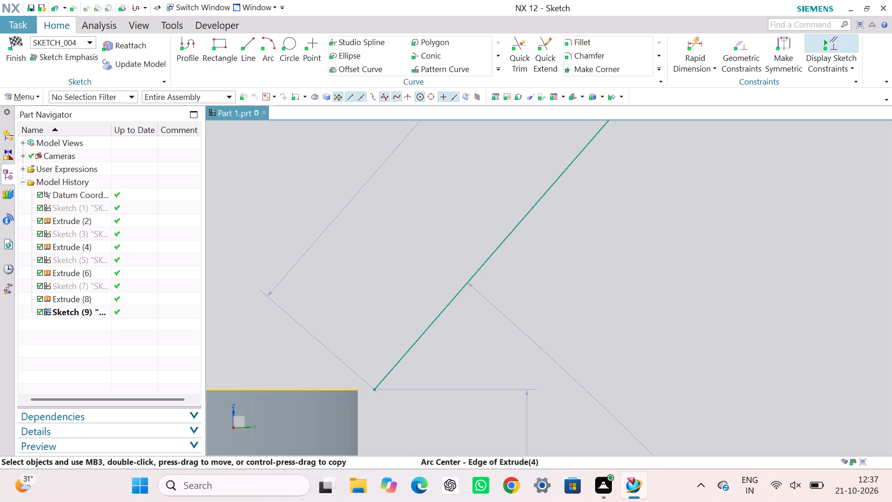
{"action": "left_click", "coordinate": [343, 388]}
{"action": "key", "text": "Escape"}
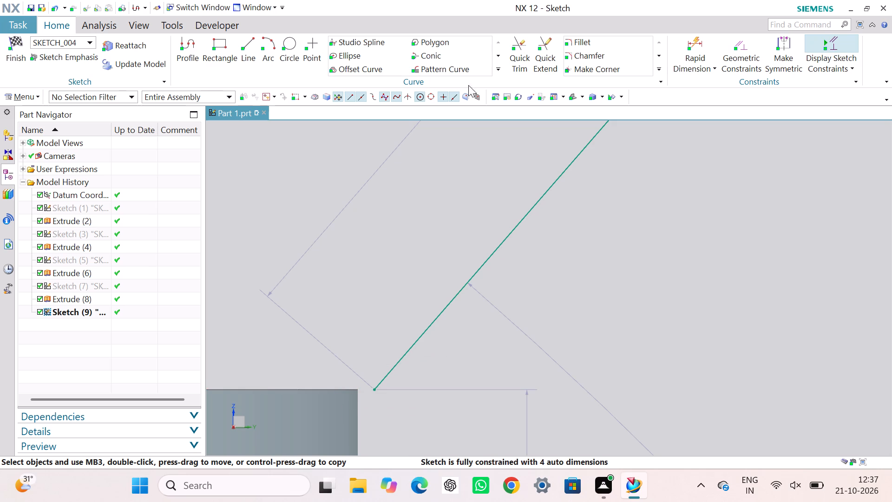
{"action": "left_click", "coordinate": [497, 68]}
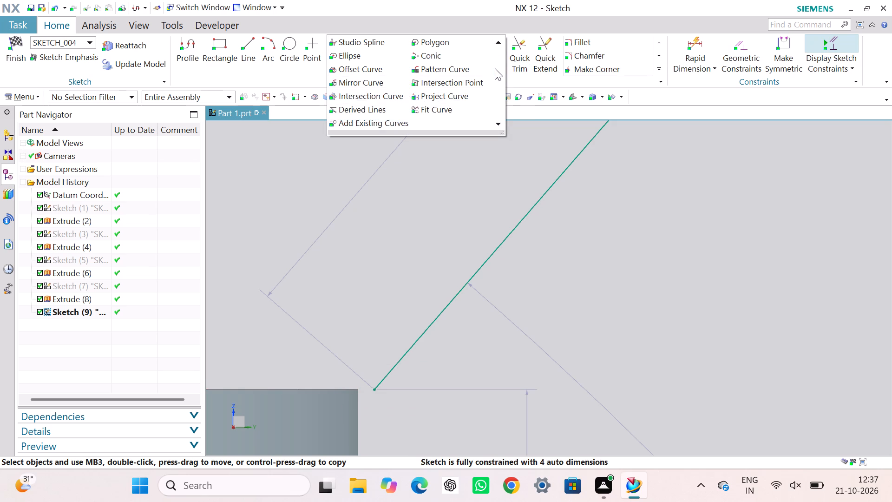
{"action": "left_click", "coordinate": [433, 97]}
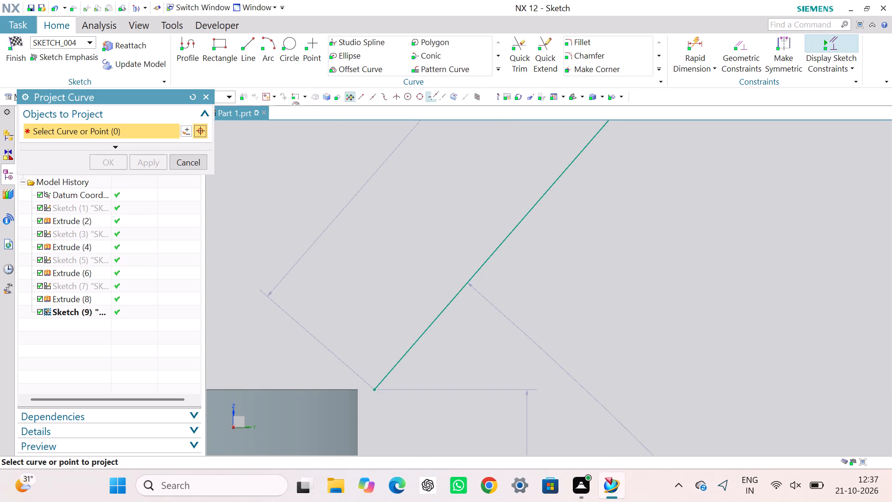
{"action": "left_click", "coordinate": [340, 388]}
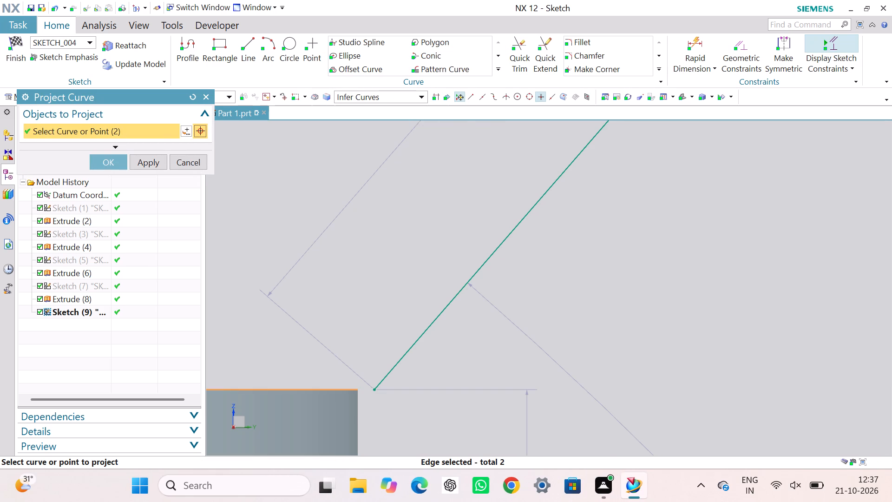
{"action": "left_click", "coordinate": [111, 161]}
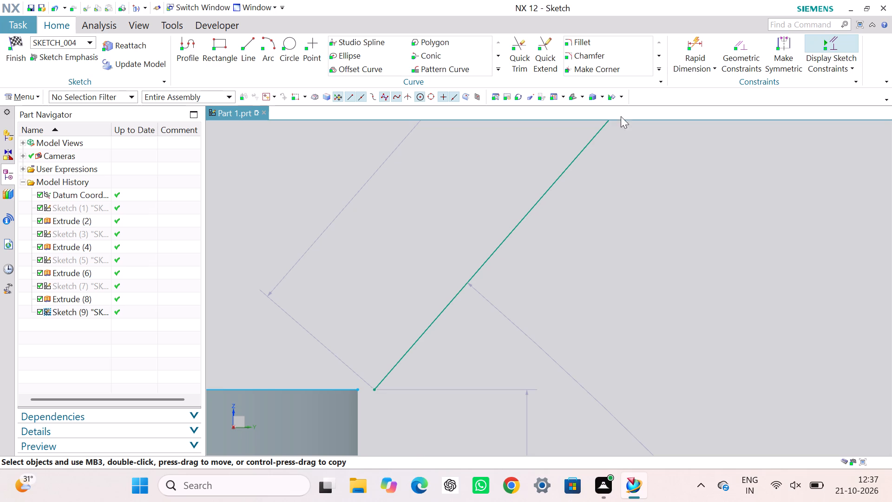
Project the tall cylinder's top circular edge into the sketch.
{"action": "scroll", "coordinate": [692, 250], "scroll_direction": "up", "scroll_amount": 2}
{"action": "scroll", "coordinate": [684, 241], "scroll_direction": "down", "scroll_amount": 5}
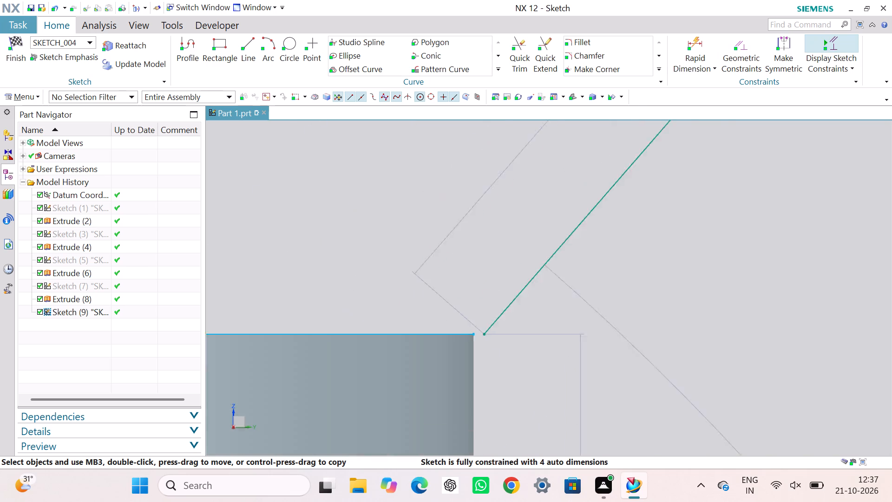
{"action": "scroll", "coordinate": [681, 234], "scroll_direction": "down", "scroll_amount": 12}
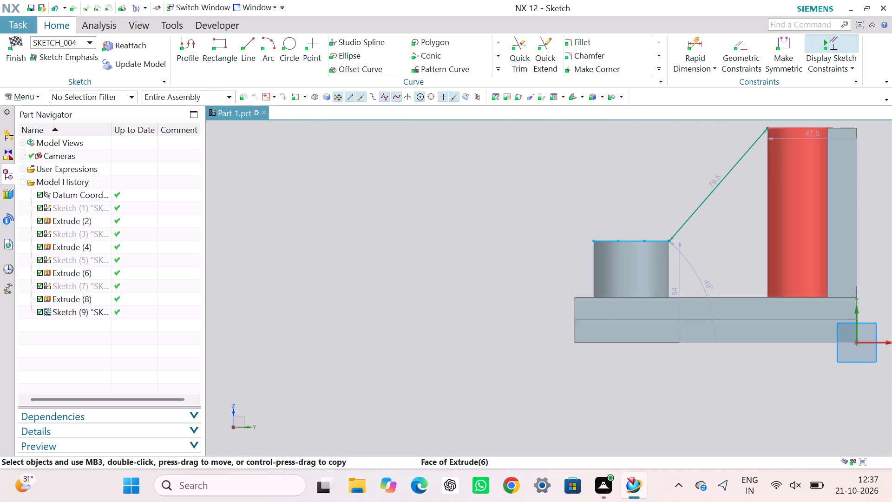
{"action": "middle_click_drag", "start_coordinate": [762, 176], "coordinate": [670, 290]}
{"action": "right_click_drag", "start_coordinate": [762, 176], "coordinate": [670, 290]}
{"action": "scroll", "coordinate": [677, 268], "scroll_direction": "up", "scroll_amount": 4}
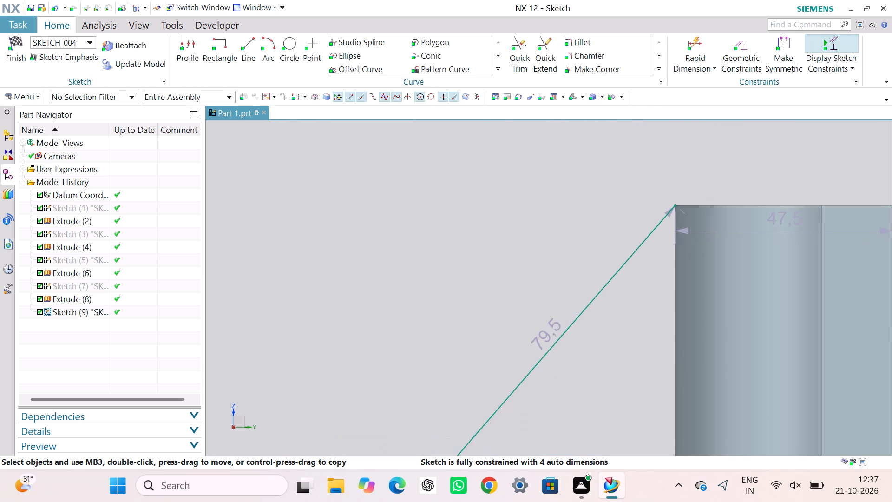
{"action": "scroll", "coordinate": [676, 246], "scroll_direction": "up", "scroll_amount": 2}
{"action": "scroll", "coordinate": [708, 184], "scroll_direction": "up", "scroll_amount": 4}
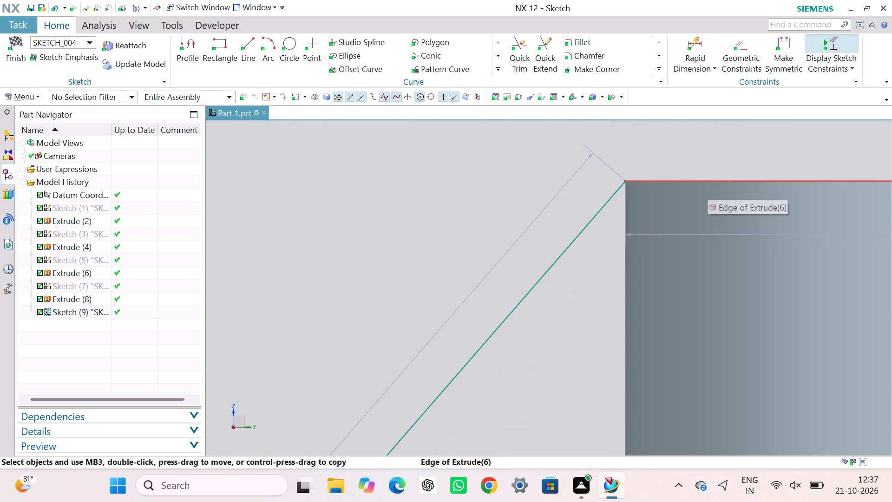
{"action": "left_click", "coordinate": [707, 184]}
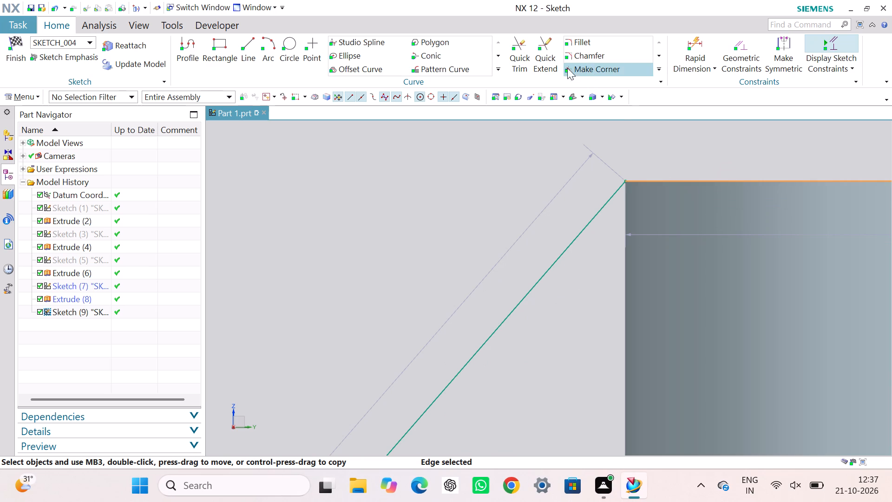
{"action": "left_click", "coordinate": [502, 68]}
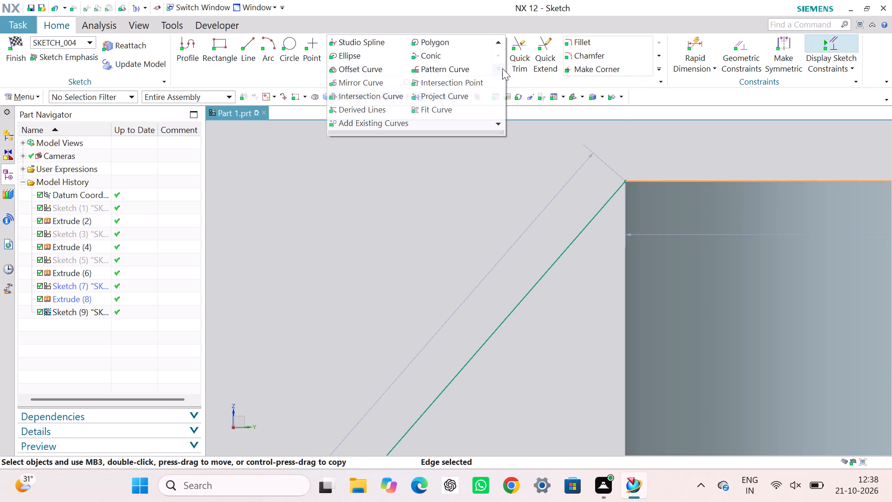
{"action": "left_click", "coordinate": [473, 97]}
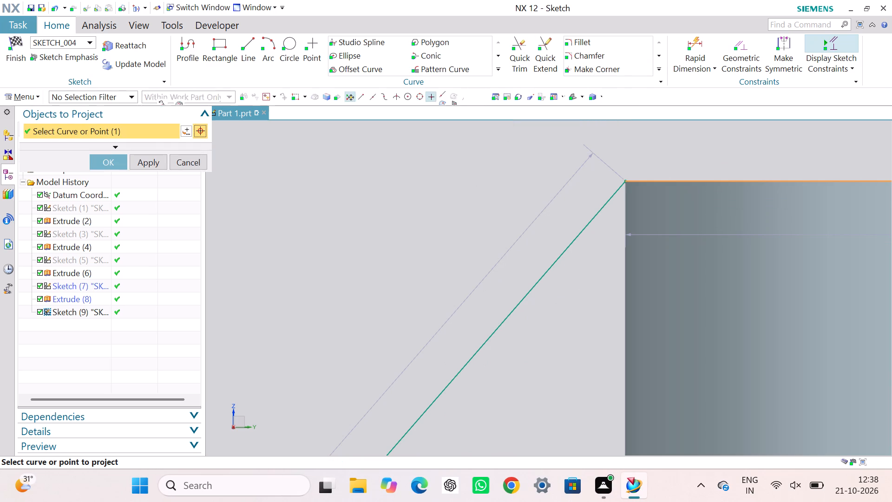
{"action": "left_click", "coordinate": [112, 164]}
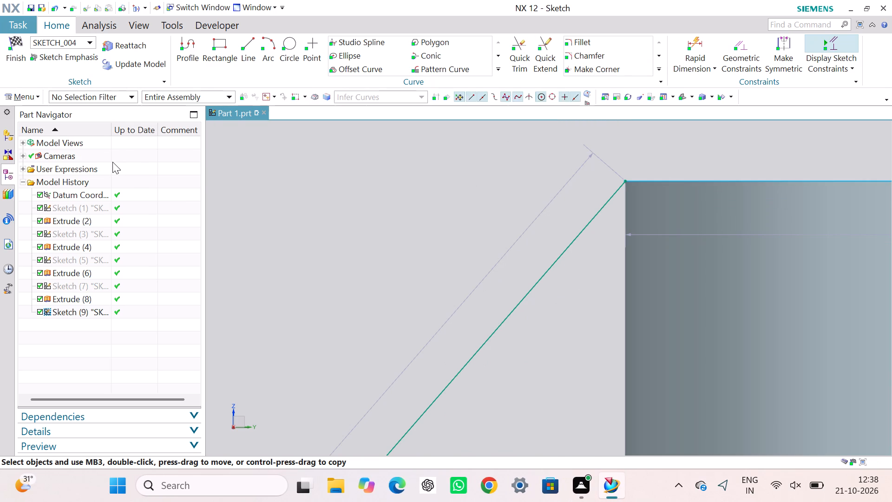
{"action": "left_click", "coordinate": [388, 210]}
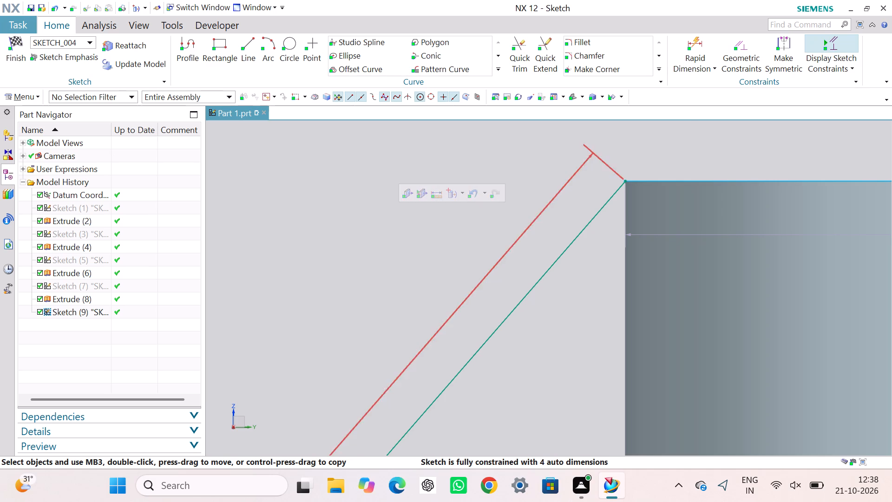
Make the sloping line's upper endpoint coincident with the outer end of the tall cylinder's projected top edge.
{"action": "left_click", "coordinate": [737, 46]}
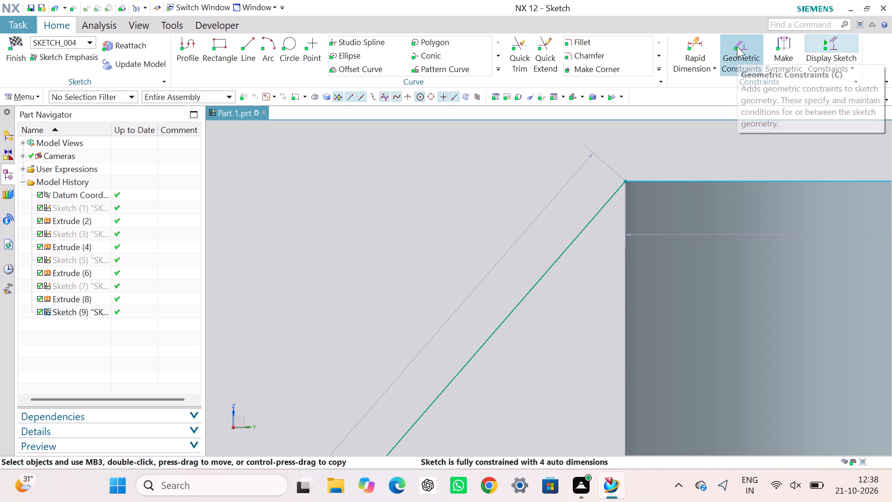
{"action": "left_click", "coordinate": [425, 291]}
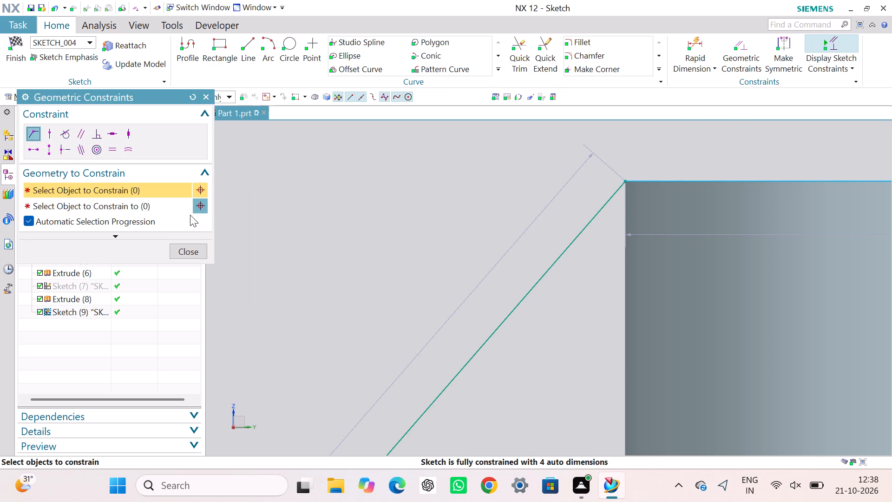
{"action": "scroll", "coordinate": [664, 154], "scroll_direction": "up", "scroll_amount": 3}
{"action": "scroll", "coordinate": [624, 188], "scroll_direction": "up", "scroll_amount": 4}
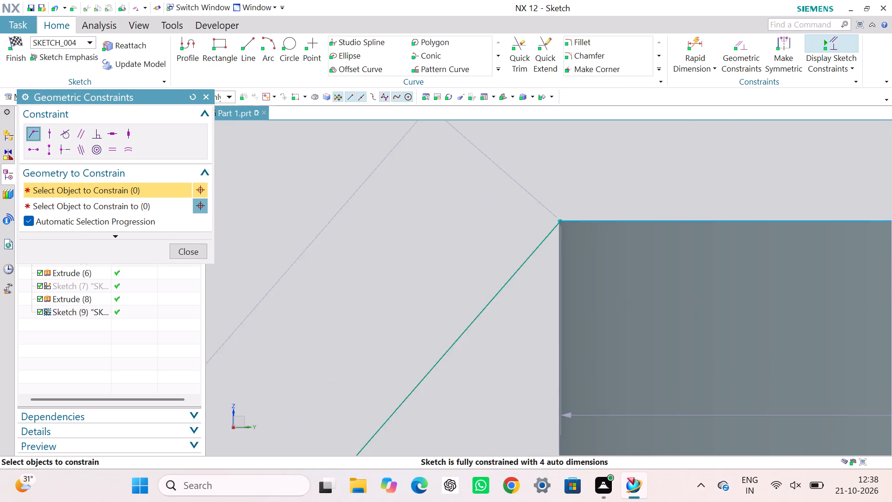
{"action": "scroll", "coordinate": [620, 191], "scroll_direction": "up", "scroll_amount": 3}
{"action": "scroll", "coordinate": [482, 265], "scroll_direction": "up", "scroll_amount": 8}
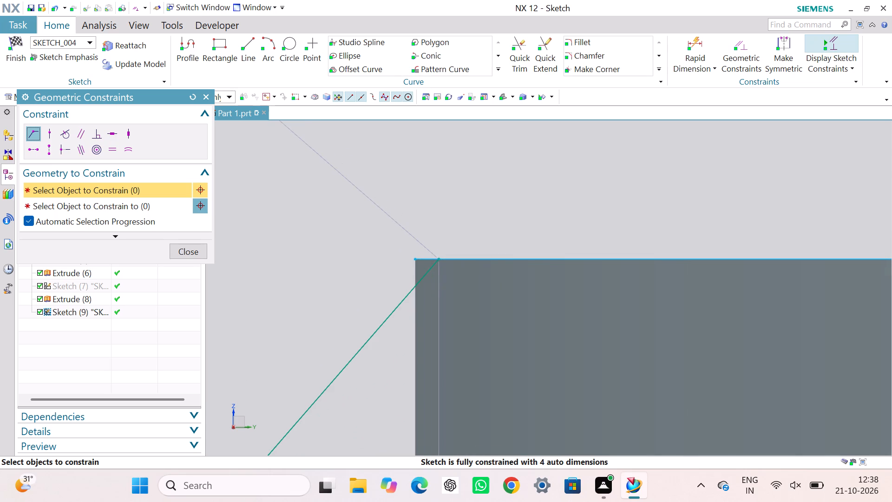
{"action": "left_click", "coordinate": [439, 260]}
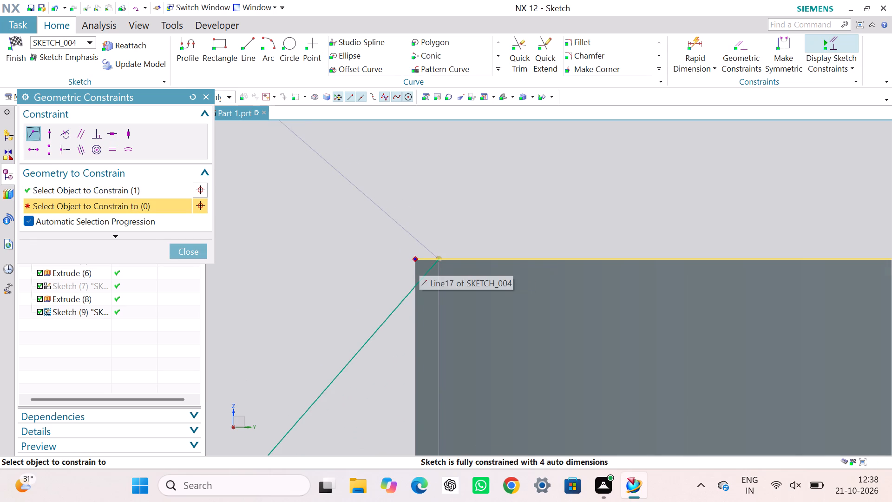
{"action": "left_click", "coordinate": [417, 260]}
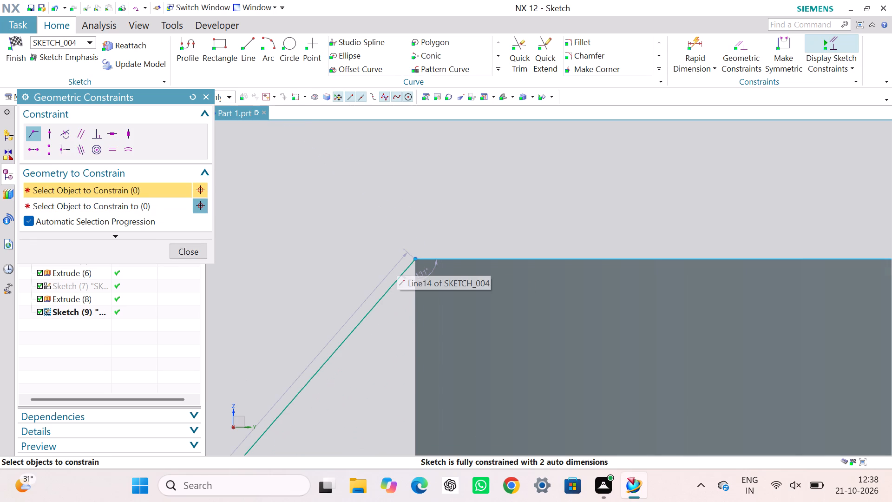
{"action": "left_click", "coordinate": [203, 250]}
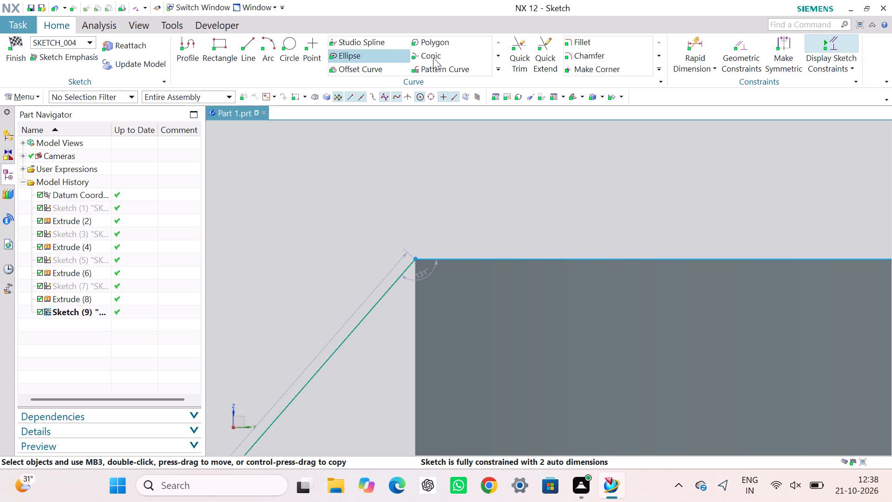
Remove the tall cylinder's projected top edge from the sketch with Quick Trim.
{"action": "left_click", "coordinate": [518, 57]}
{"action": "left_click", "coordinate": [545, 258]}
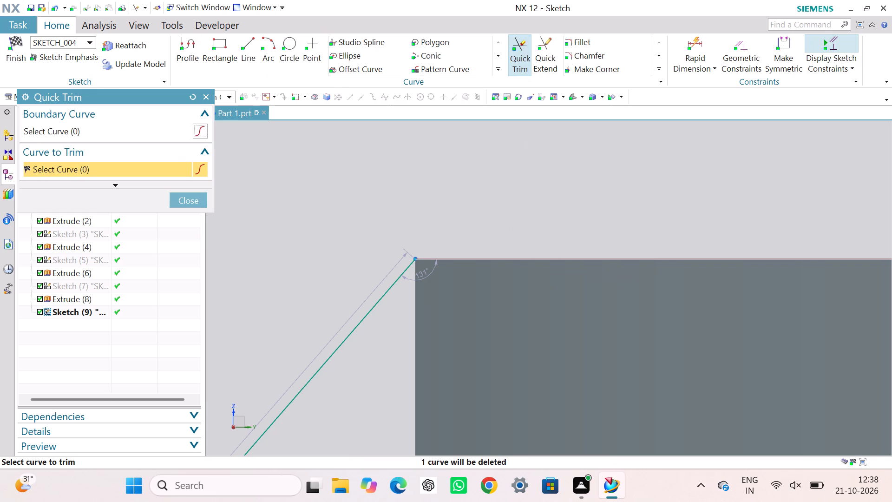
Make the sloping line's lower endpoint coincident with the facing end of the short cylinder's projected outer top edge.
{"action": "scroll", "coordinate": [526, 226], "scroll_direction": "down", "scroll_amount": 4}
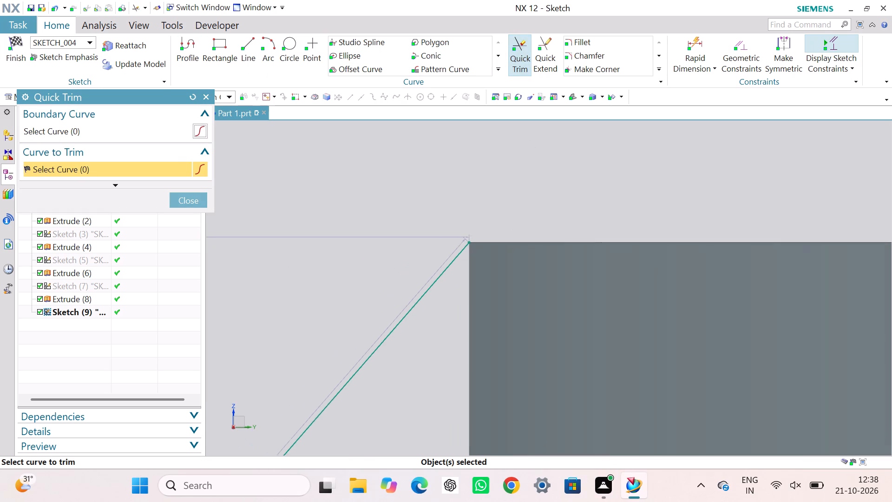
{"action": "scroll", "coordinate": [525, 223], "scroll_direction": "down", "scroll_amount": 1}
{"action": "scroll", "coordinate": [460, 343], "scroll_direction": "down", "scroll_amount": 16}
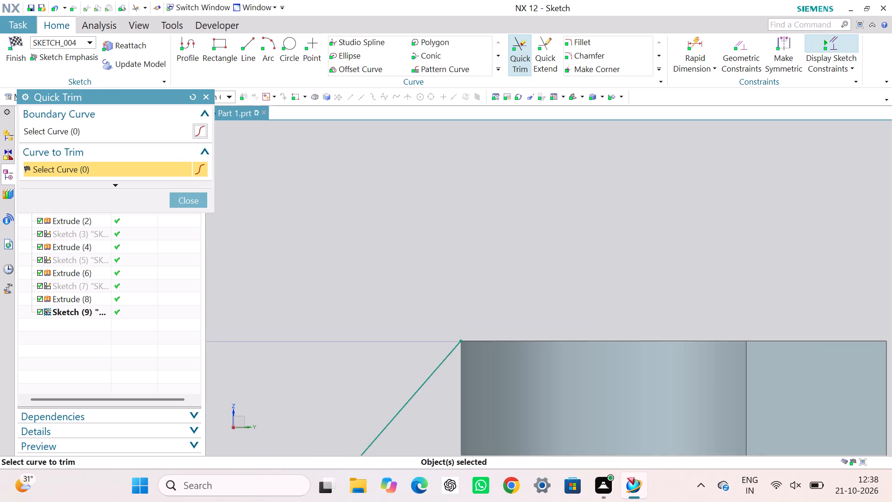
{"action": "scroll", "coordinate": [424, 398], "scroll_direction": "down", "scroll_amount": 12}
{"action": "middle_click_drag", "start_coordinate": [420, 403], "coordinate": [513, 289]}
{"action": "right_click_drag", "start_coordinate": [420, 403], "coordinate": [513, 289]}
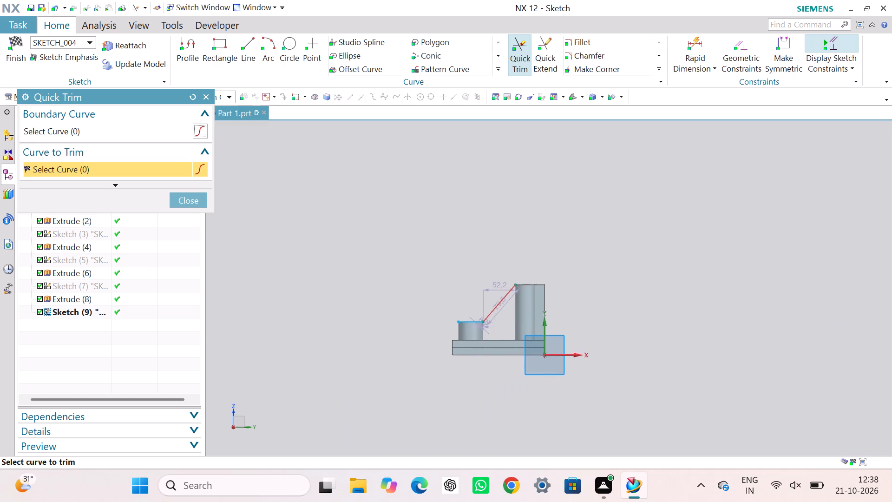
{"action": "right_click_drag", "start_coordinate": [513, 289], "coordinate": [514, 289]}
{"action": "middle_click_drag", "start_coordinate": [513, 289], "coordinate": [514, 289]}
{"action": "scroll", "coordinate": [473, 332], "scroll_direction": "up", "scroll_amount": 9}
{"action": "scroll", "coordinate": [528, 273], "scroll_direction": "up", "scroll_amount": 9}
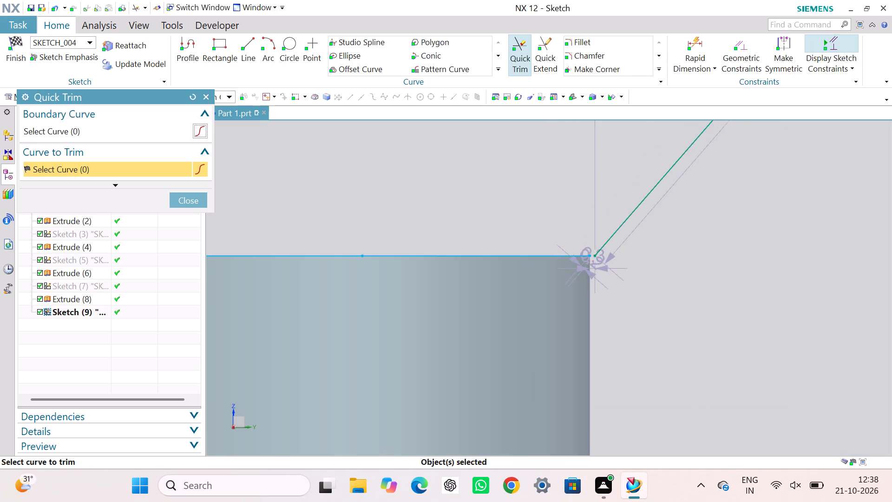
{"action": "scroll", "coordinate": [592, 263], "scroll_direction": "up", "scroll_amount": 12}
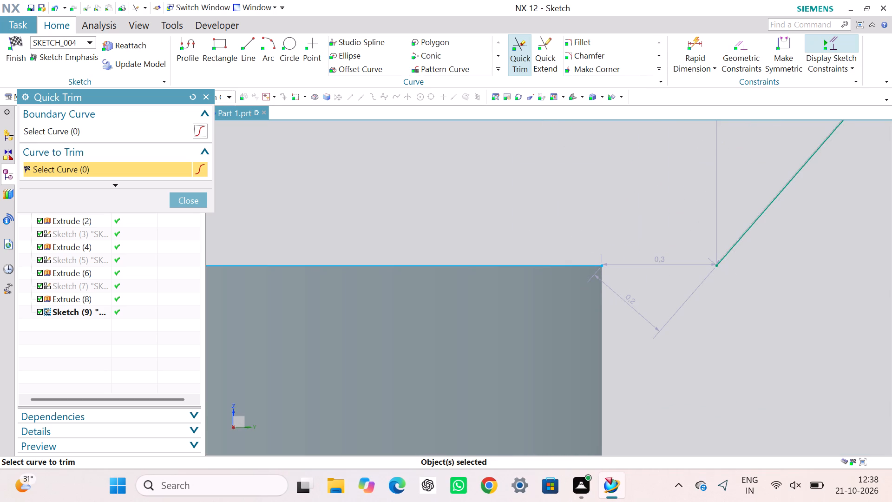
{"action": "left_click", "coordinate": [197, 201]}
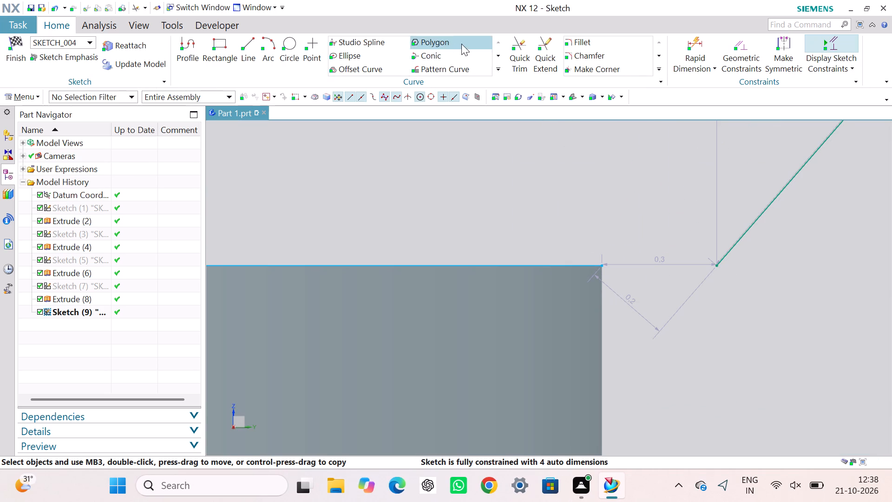
{"action": "left_click", "coordinate": [734, 46]}
{"action": "left_click", "coordinate": [449, 295]}
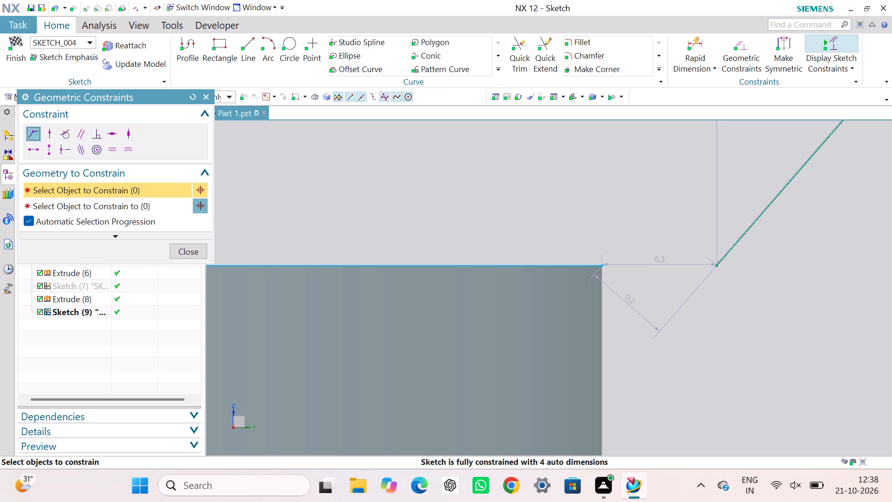
{"action": "left_click", "coordinate": [602, 264]}
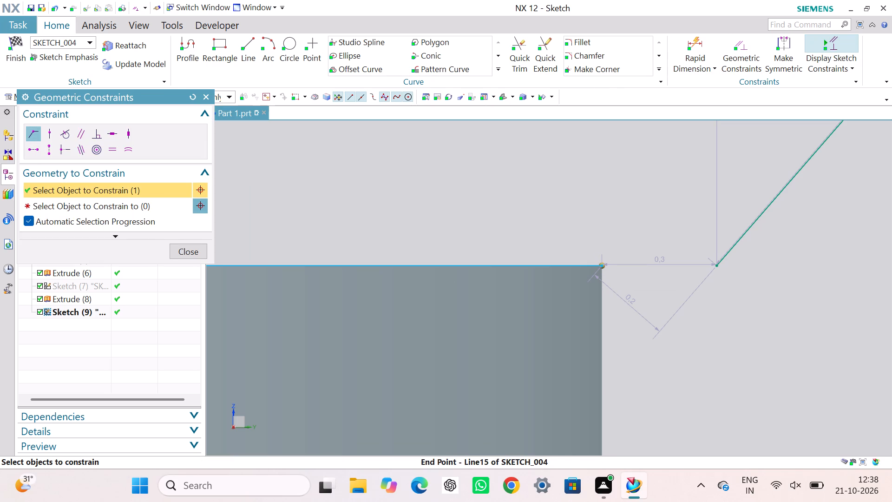
{"action": "left_click", "coordinate": [716, 264]}
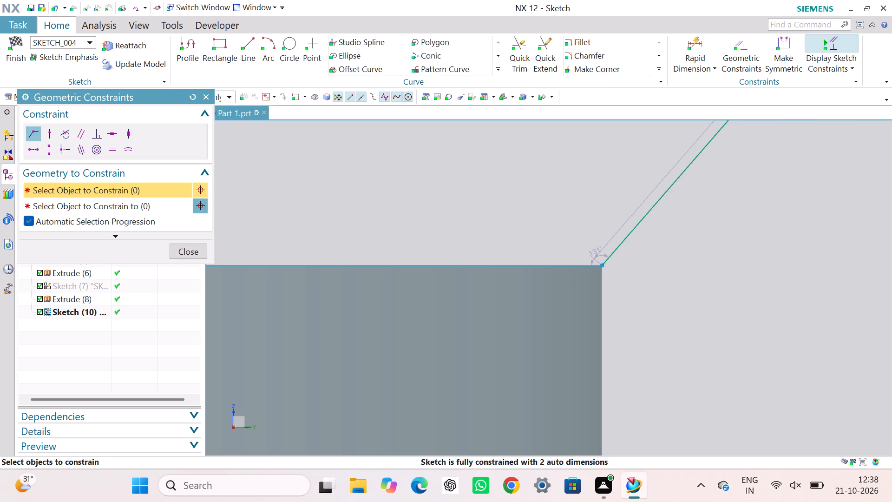
{"action": "left_click", "coordinate": [180, 246]}
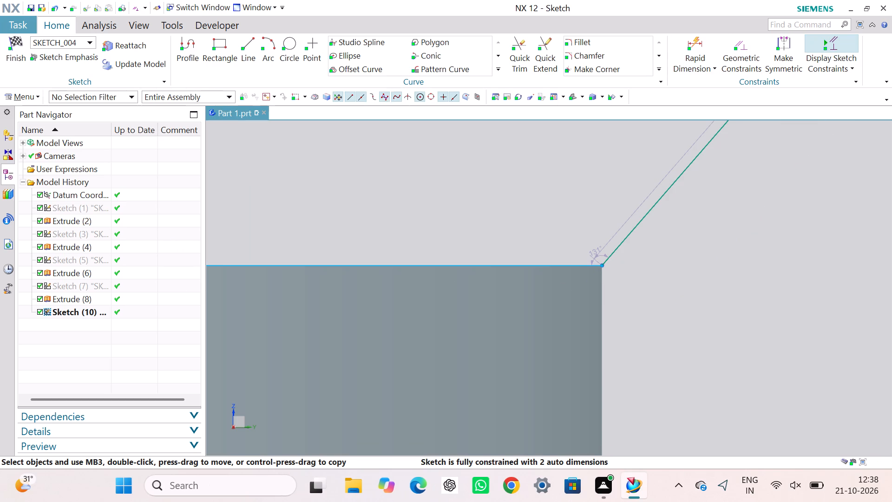
{"action": "left_click", "coordinate": [401, 215]}
Remove the short cylinder's projected outer top edge with Quick Trim, accepting the loss of its associativity.
{"action": "left_click", "coordinate": [528, 38]}
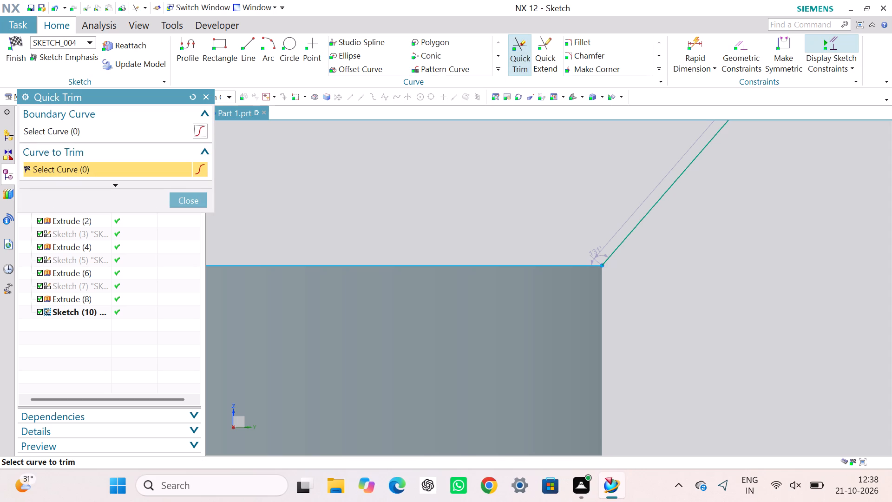
{"action": "left_click", "coordinate": [412, 268]}
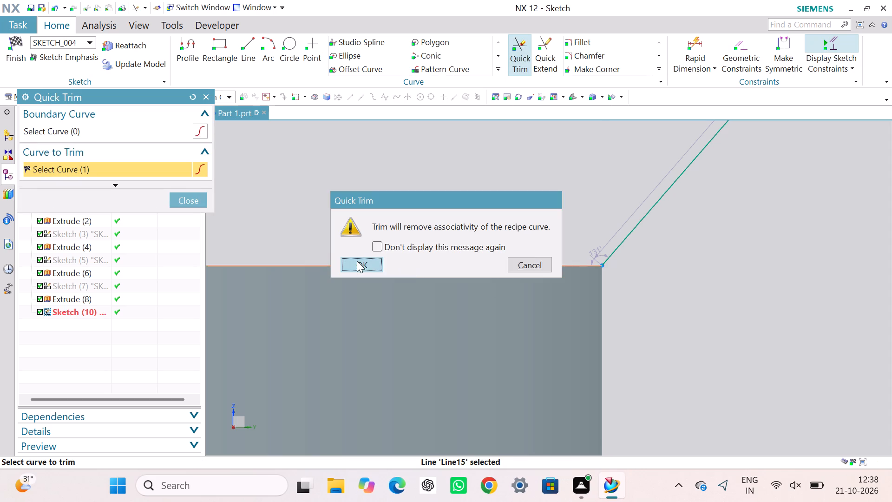
{"action": "left_click", "coordinate": [357, 261]}
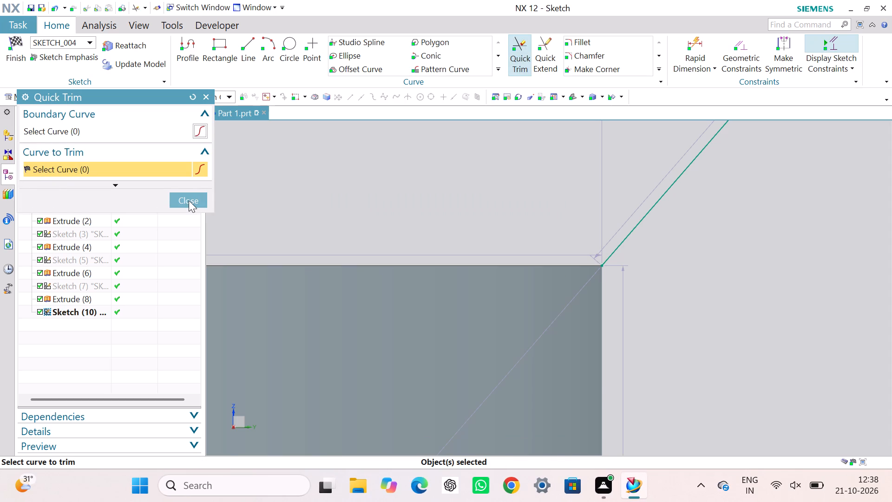
{"action": "left_click", "coordinate": [189, 200]}
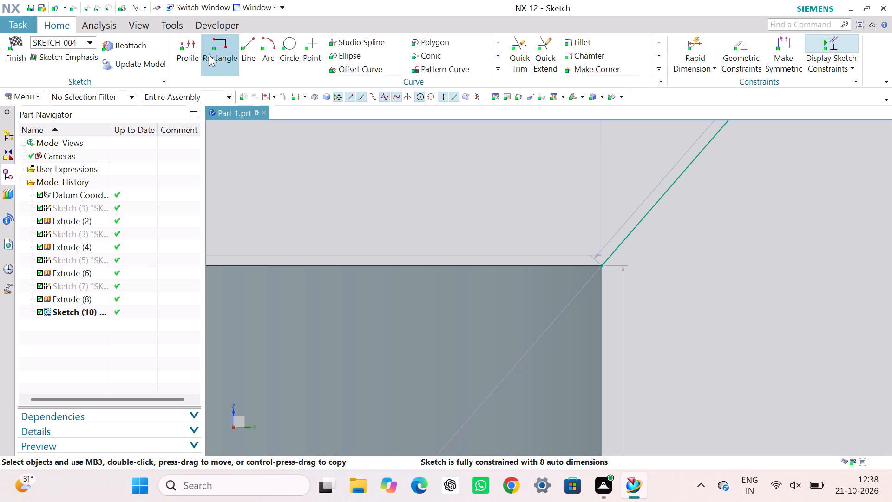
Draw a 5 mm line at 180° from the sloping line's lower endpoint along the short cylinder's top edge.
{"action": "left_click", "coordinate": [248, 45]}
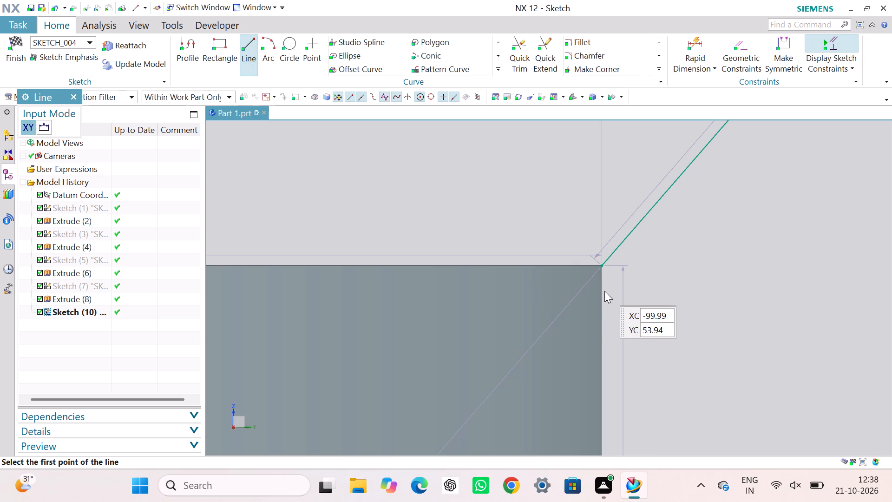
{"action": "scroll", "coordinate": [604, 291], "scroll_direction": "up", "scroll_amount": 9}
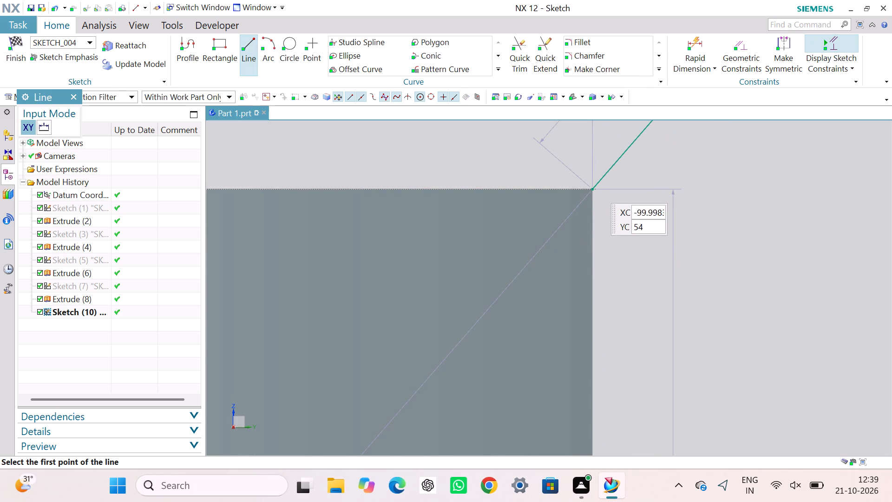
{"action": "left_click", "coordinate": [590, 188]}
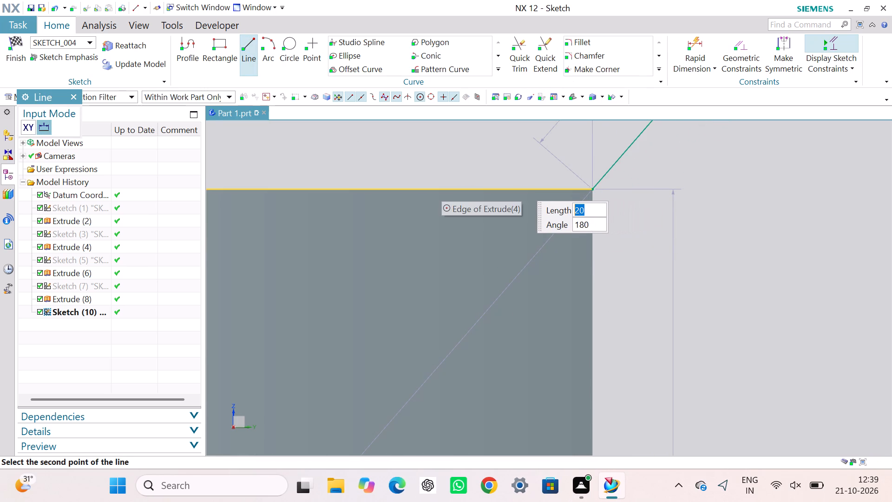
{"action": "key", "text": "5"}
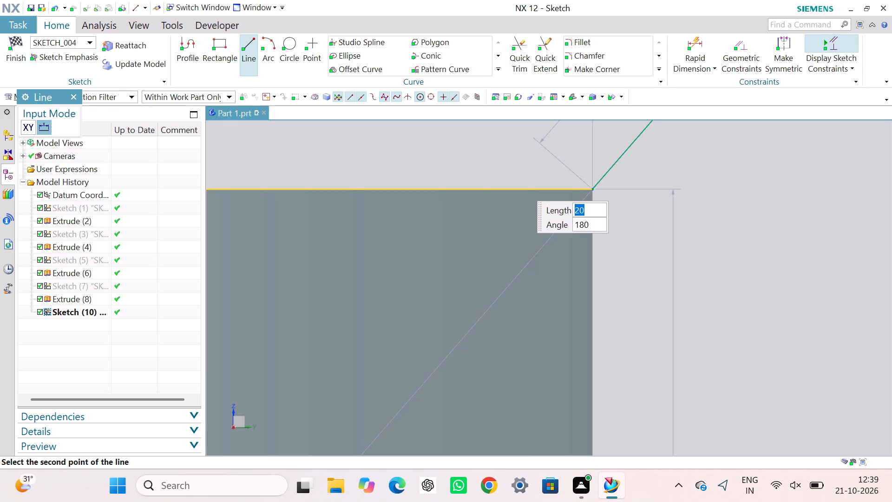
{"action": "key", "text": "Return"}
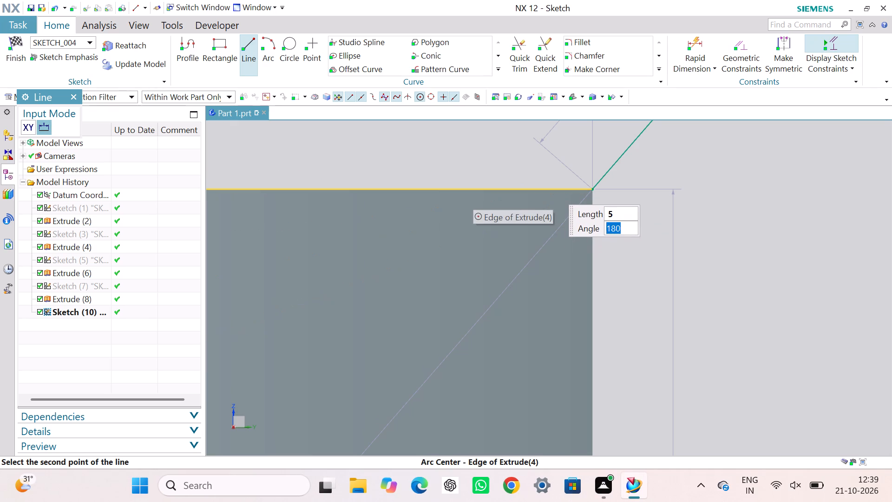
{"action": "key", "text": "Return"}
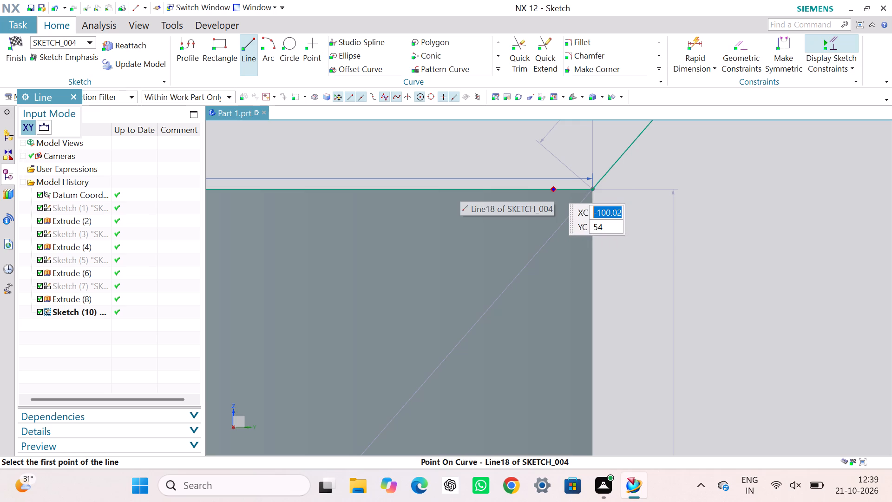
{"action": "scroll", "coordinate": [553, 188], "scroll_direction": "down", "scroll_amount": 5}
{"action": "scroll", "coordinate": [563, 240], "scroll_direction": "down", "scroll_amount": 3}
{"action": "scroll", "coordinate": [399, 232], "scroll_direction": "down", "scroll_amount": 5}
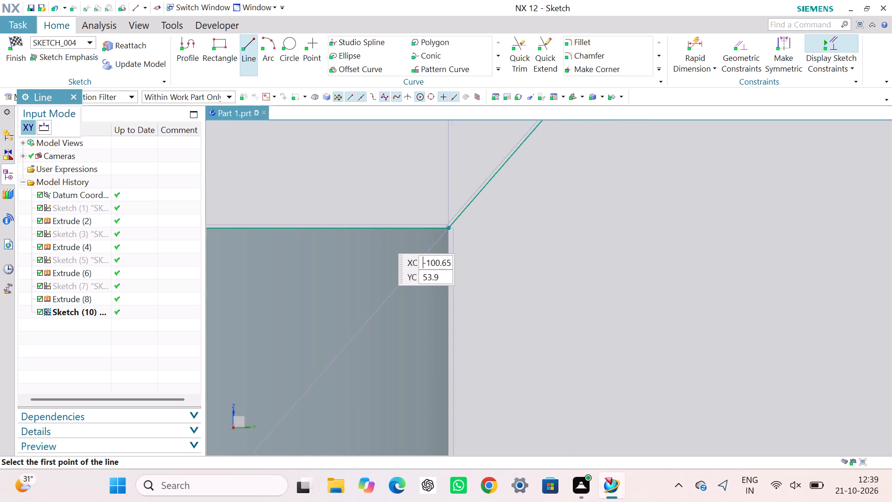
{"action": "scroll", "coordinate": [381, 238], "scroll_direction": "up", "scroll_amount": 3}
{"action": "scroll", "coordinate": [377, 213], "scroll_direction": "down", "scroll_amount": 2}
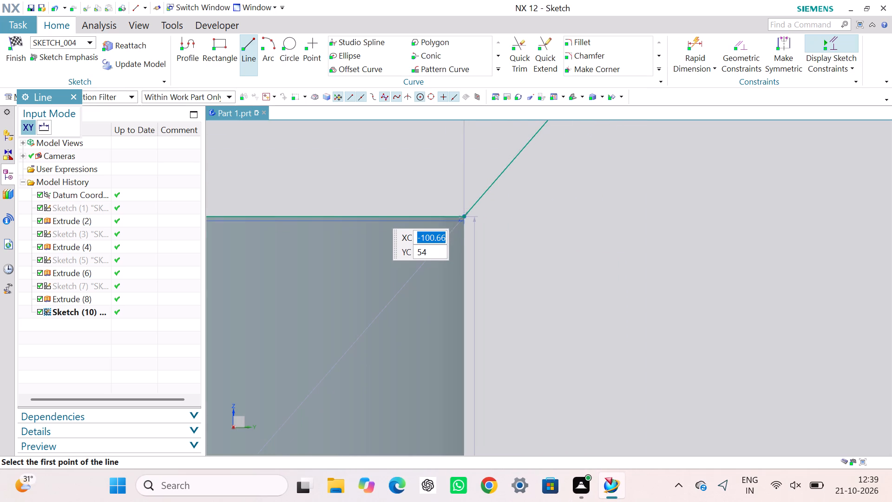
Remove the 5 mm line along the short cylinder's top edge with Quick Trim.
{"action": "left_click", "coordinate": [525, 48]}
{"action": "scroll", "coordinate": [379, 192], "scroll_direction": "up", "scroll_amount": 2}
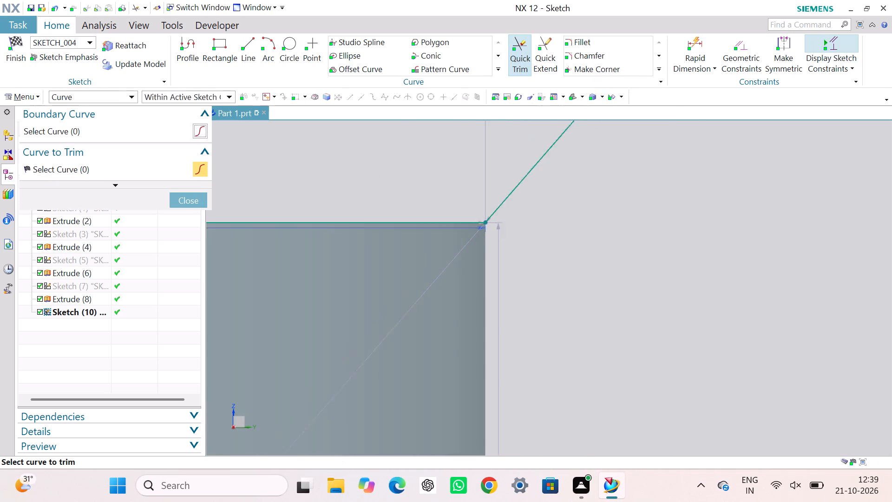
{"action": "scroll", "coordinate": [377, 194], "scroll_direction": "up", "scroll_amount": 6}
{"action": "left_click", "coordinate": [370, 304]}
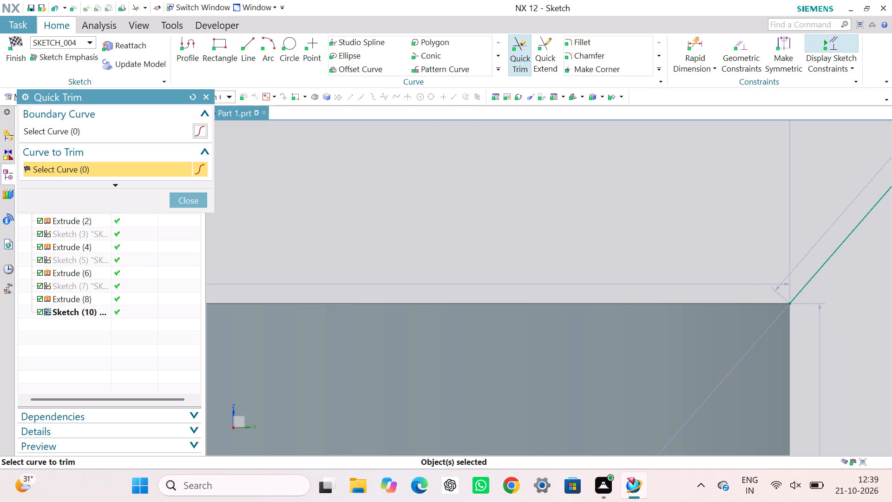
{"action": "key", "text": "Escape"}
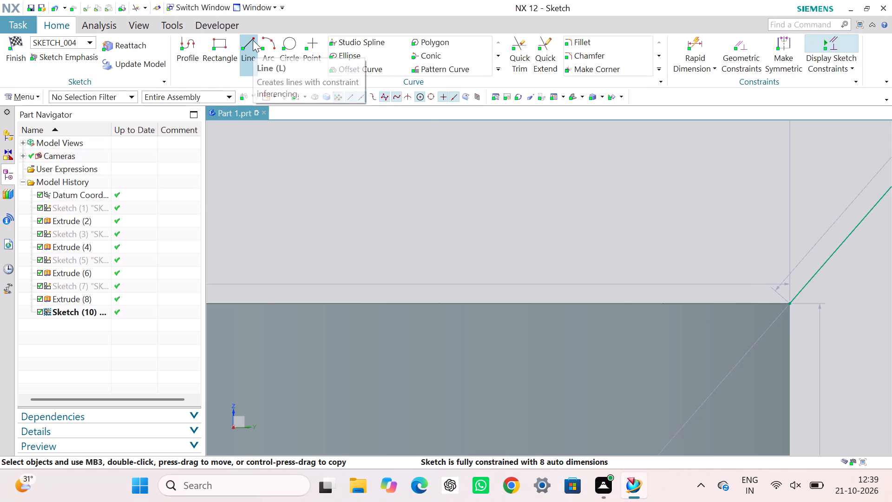
Draw a horizontal line about 0.04 mm long from the sloping line's lower endpoint inward along the short cylinder's top edge.
{"action": "left_click", "coordinate": [253, 40]}
{"action": "scroll", "coordinate": [803, 302], "scroll_direction": "up", "scroll_amount": 3}
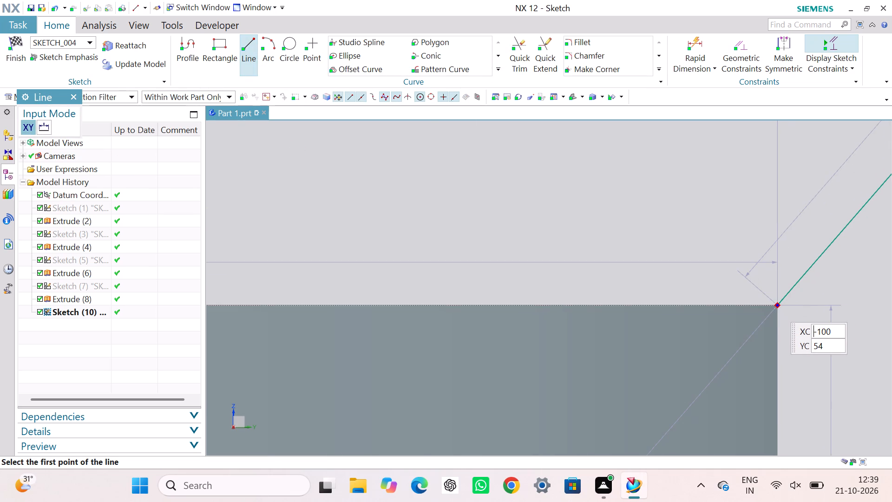
{"action": "left_click", "coordinate": [777, 304]}
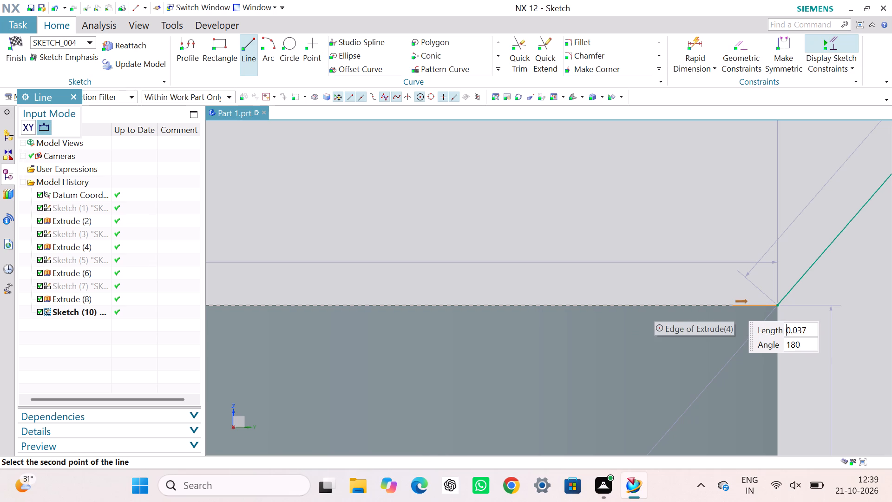
{"action": "left_click", "coordinate": [733, 305]}
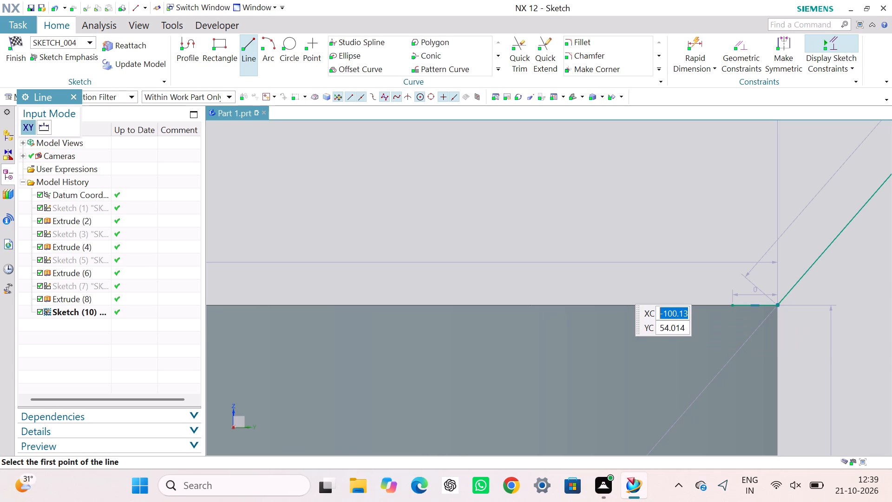
{"action": "key", "text": "Escape"}
{"action": "key", "text": "Escape"}
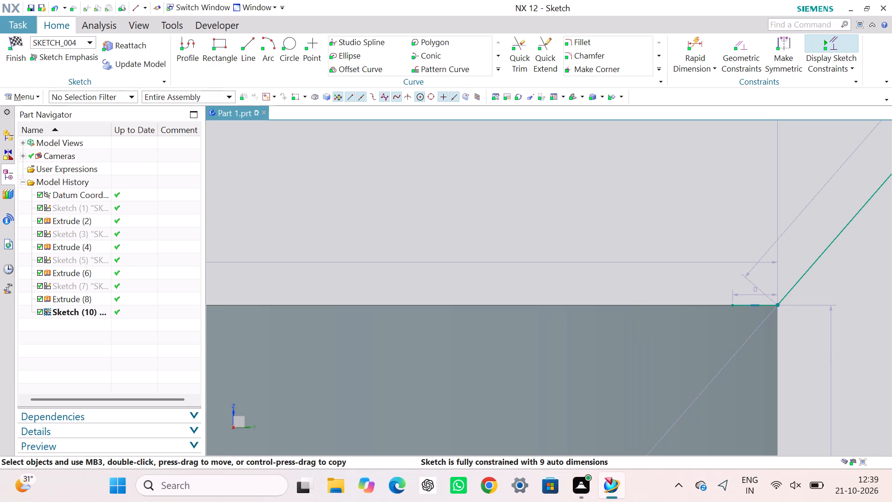
Draw a horizontal line about 0.65 mm long along the tall cylinder's top edge, starting near its corner facing the sloping line.
{"action": "scroll", "coordinate": [857, 337], "scroll_direction": "down", "scroll_amount": 15}
{"action": "scroll", "coordinate": [855, 332], "scroll_direction": "up", "scroll_amount": 2}
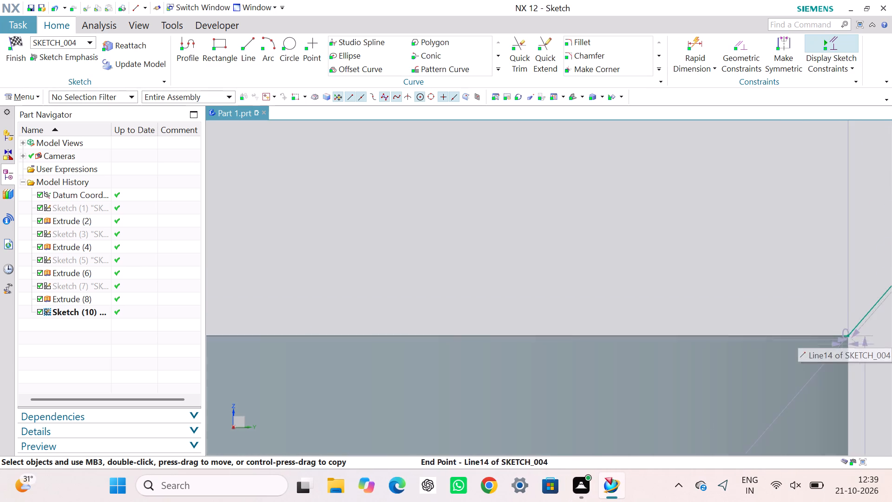
{"action": "scroll", "coordinate": [855, 332], "scroll_direction": "up", "scroll_amount": 8}
{"action": "scroll", "coordinate": [853, 328], "scroll_direction": "down", "scroll_amount": 20}
{"action": "scroll", "coordinate": [853, 328], "scroll_direction": "down", "scroll_amount": 7}
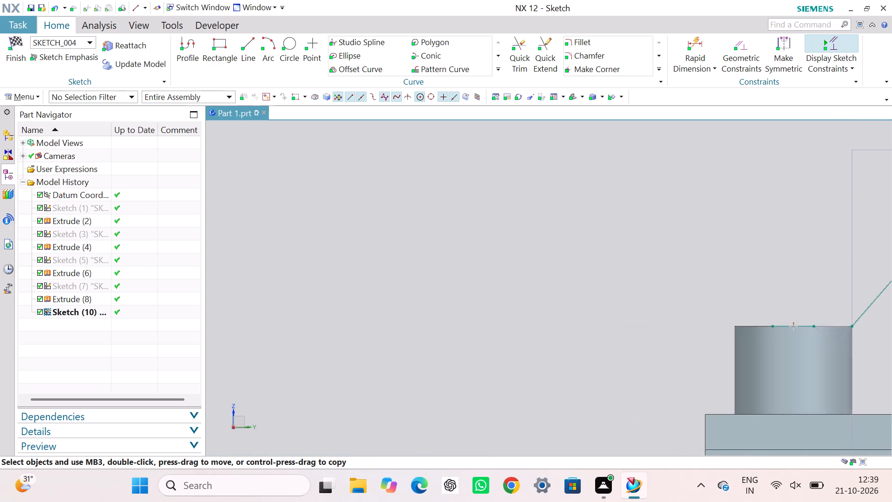
{"action": "scroll", "coordinate": [852, 326], "scroll_direction": "down", "scroll_amount": 6}
{"action": "middle_click_drag", "start_coordinate": [852, 326], "coordinate": [732, 363]}
{"action": "right_click_drag", "start_coordinate": [852, 326], "coordinate": [623, 353]}
{"action": "middle_click_drag", "start_coordinate": [709, 362], "coordinate": [623, 353]}
{"action": "right_click_drag", "start_coordinate": [623, 353], "coordinate": [585, 351]}
{"action": "scroll", "coordinate": [774, 330], "scroll_direction": "up", "scroll_amount": 4}
{"action": "scroll", "coordinate": [636, 268], "scroll_direction": "up", "scroll_amount": 8}
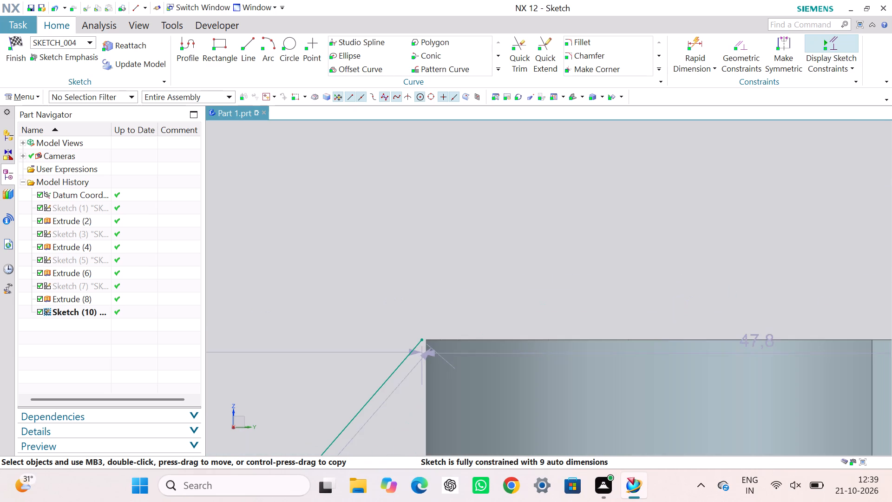
{"action": "middle_click_drag", "start_coordinate": [522, 311], "coordinate": [660, 282]}
{"action": "right_click_drag", "start_coordinate": [521, 311], "coordinate": [660, 282]}
{"action": "scroll", "coordinate": [653, 282], "scroll_direction": "up", "scroll_amount": 4}
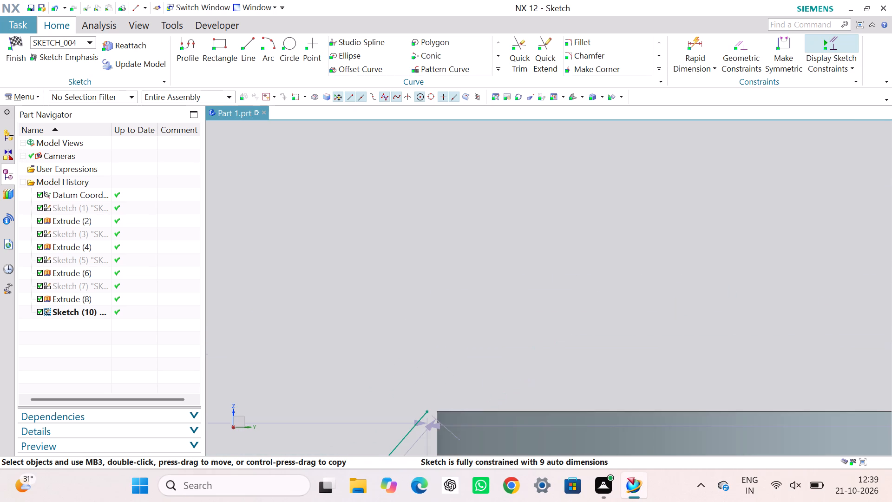
{"action": "scroll", "coordinate": [615, 297], "scroll_direction": "down", "scroll_amount": 1}
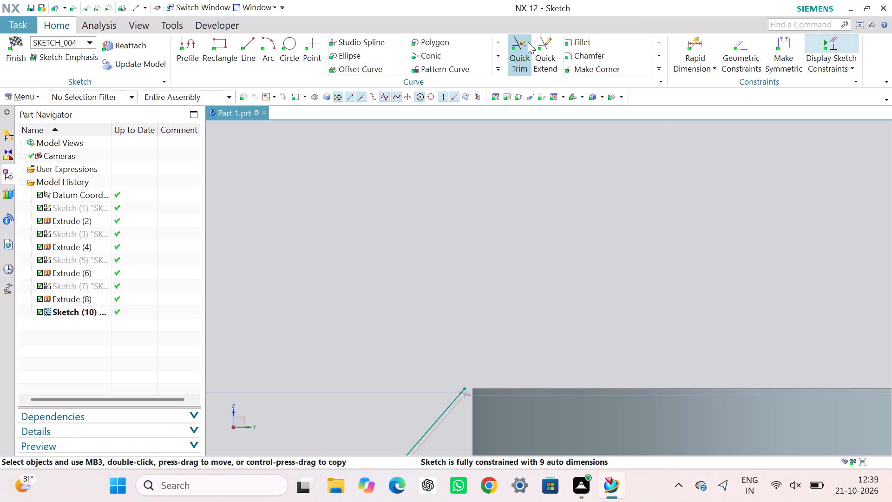
{"action": "left_click", "coordinate": [250, 40]}
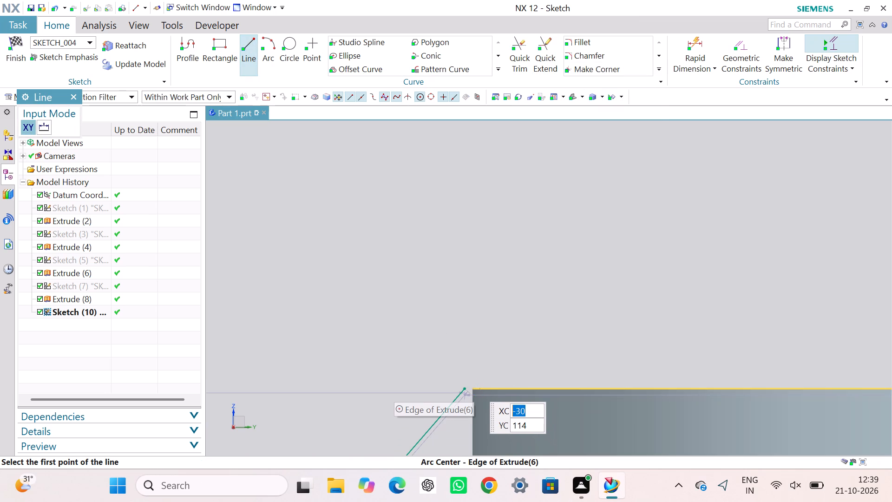
{"action": "scroll", "coordinate": [474, 386], "scroll_direction": "up", "scroll_amount": 6}
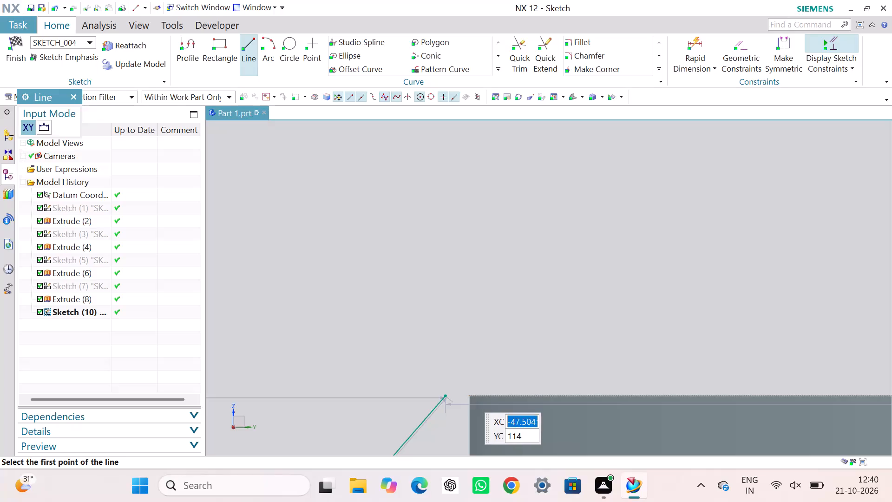
{"action": "left_click", "coordinate": [471, 396]}
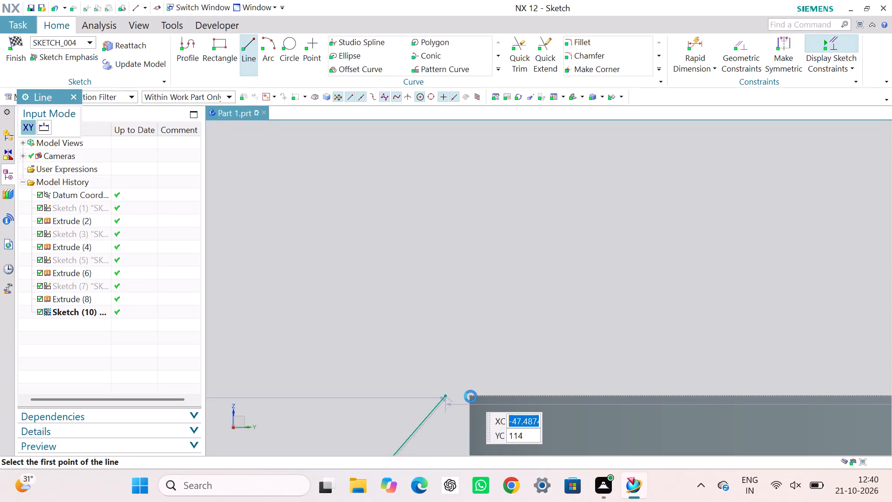
{"action": "left_click", "coordinate": [527, 396]}
{"action": "key", "text": "Escape"}
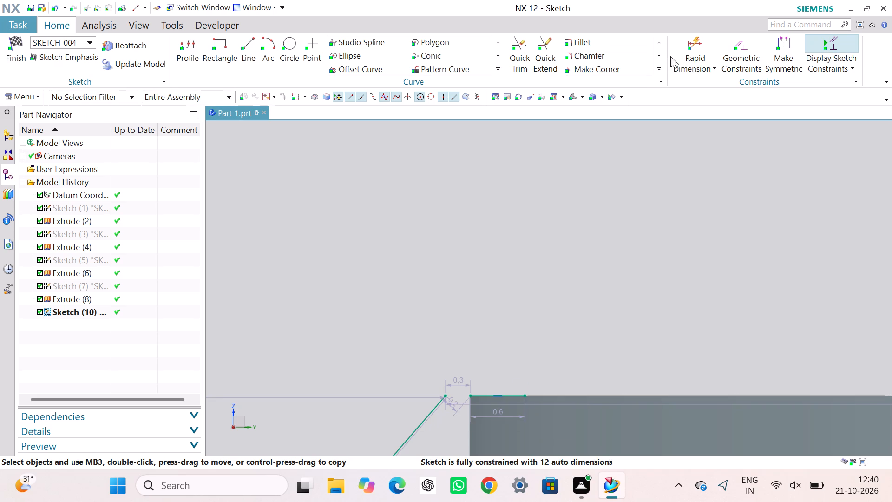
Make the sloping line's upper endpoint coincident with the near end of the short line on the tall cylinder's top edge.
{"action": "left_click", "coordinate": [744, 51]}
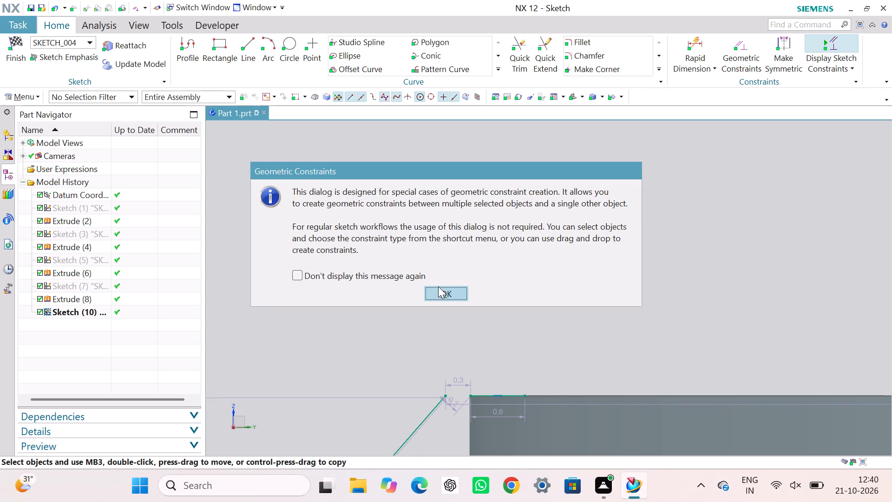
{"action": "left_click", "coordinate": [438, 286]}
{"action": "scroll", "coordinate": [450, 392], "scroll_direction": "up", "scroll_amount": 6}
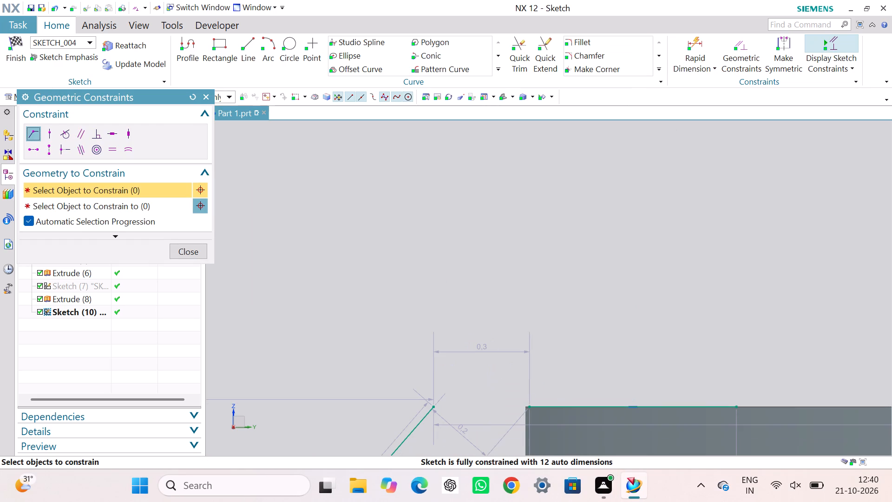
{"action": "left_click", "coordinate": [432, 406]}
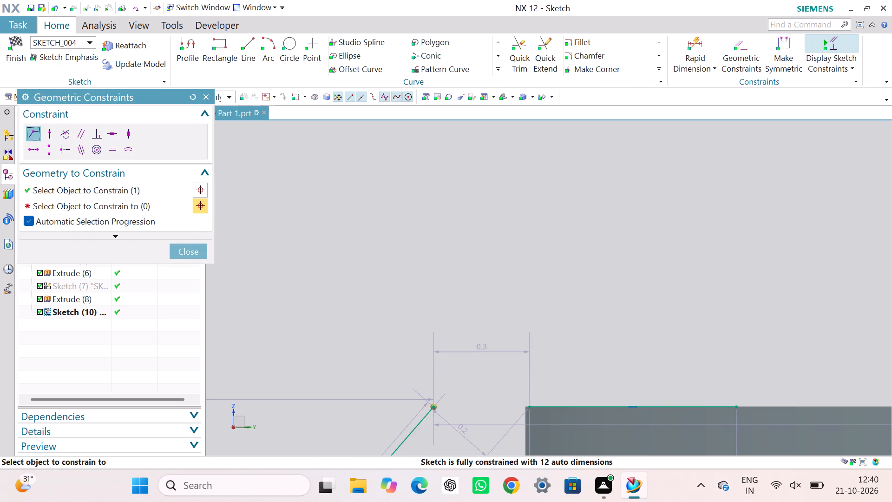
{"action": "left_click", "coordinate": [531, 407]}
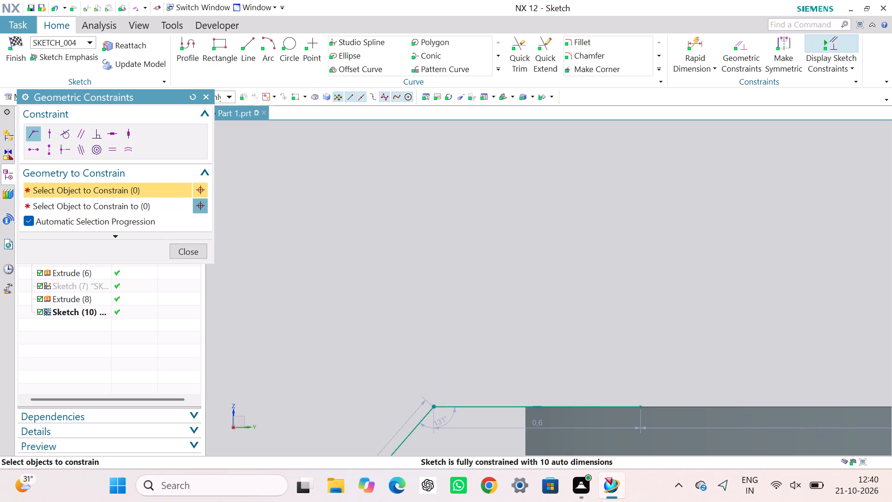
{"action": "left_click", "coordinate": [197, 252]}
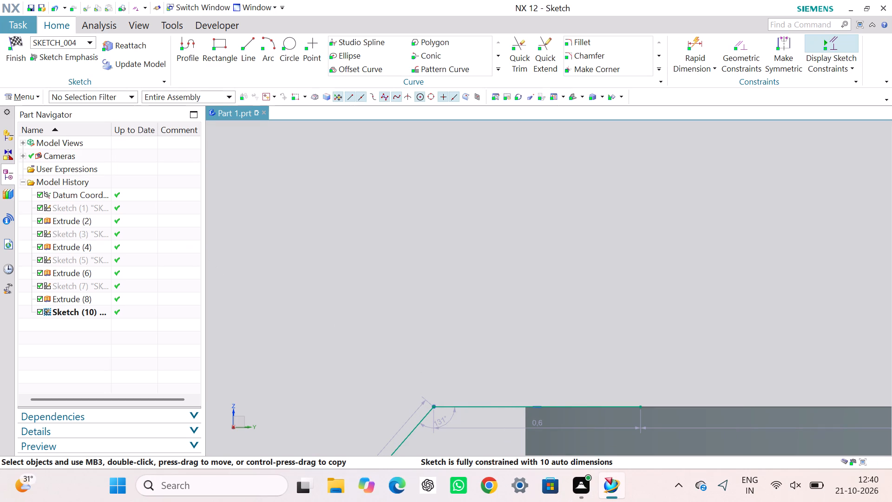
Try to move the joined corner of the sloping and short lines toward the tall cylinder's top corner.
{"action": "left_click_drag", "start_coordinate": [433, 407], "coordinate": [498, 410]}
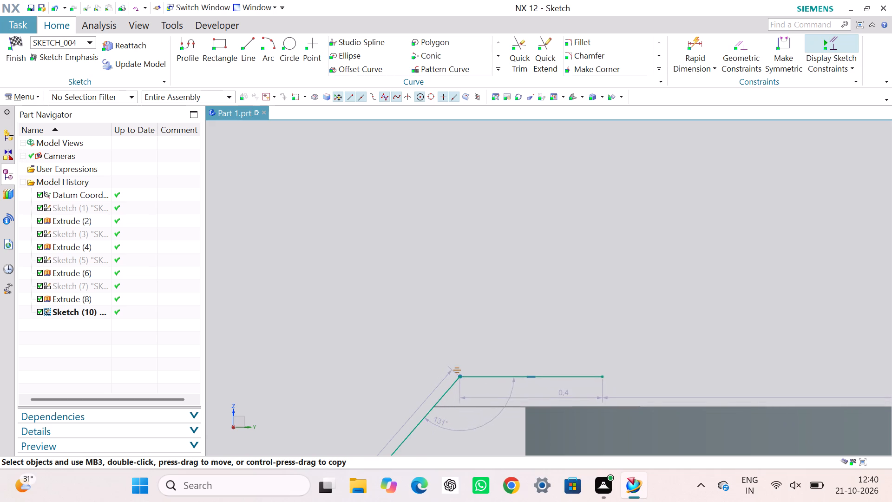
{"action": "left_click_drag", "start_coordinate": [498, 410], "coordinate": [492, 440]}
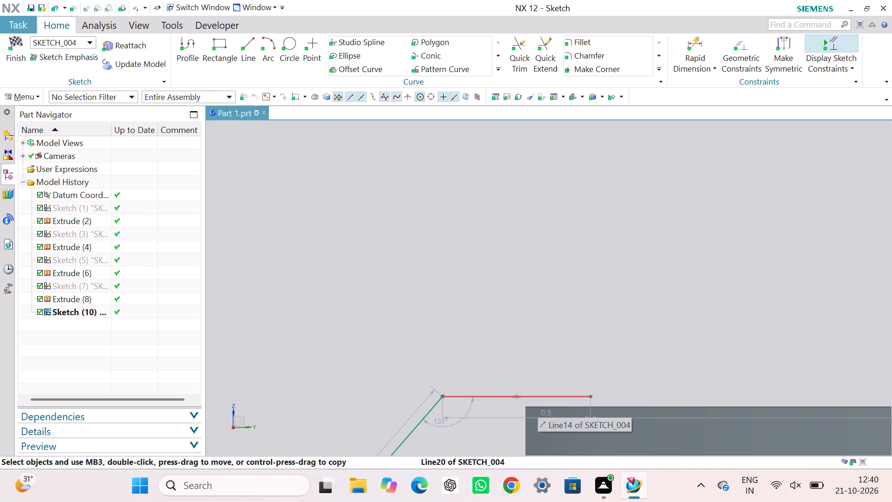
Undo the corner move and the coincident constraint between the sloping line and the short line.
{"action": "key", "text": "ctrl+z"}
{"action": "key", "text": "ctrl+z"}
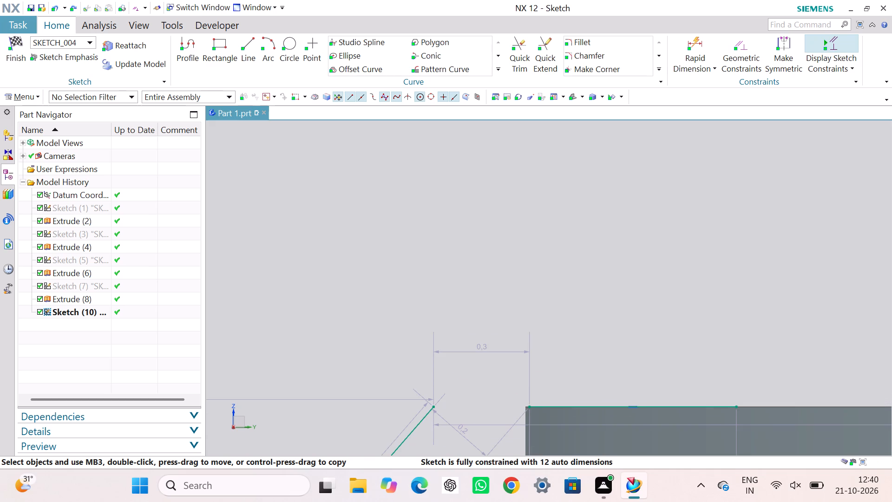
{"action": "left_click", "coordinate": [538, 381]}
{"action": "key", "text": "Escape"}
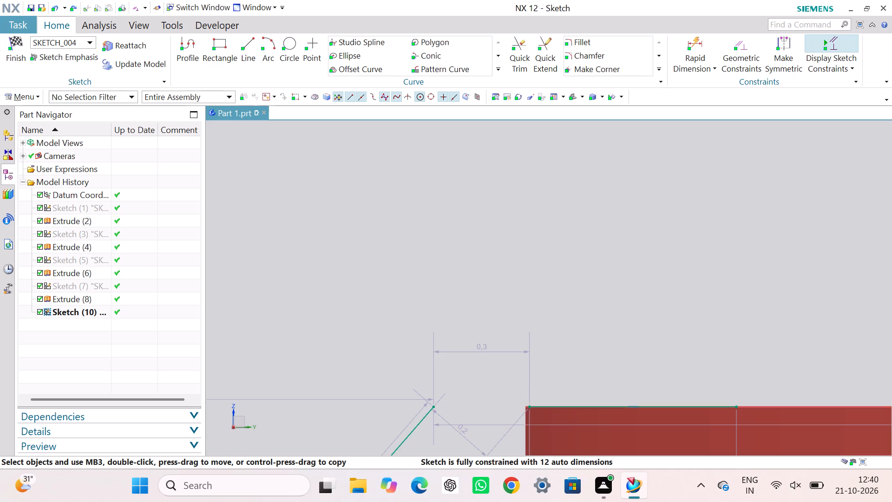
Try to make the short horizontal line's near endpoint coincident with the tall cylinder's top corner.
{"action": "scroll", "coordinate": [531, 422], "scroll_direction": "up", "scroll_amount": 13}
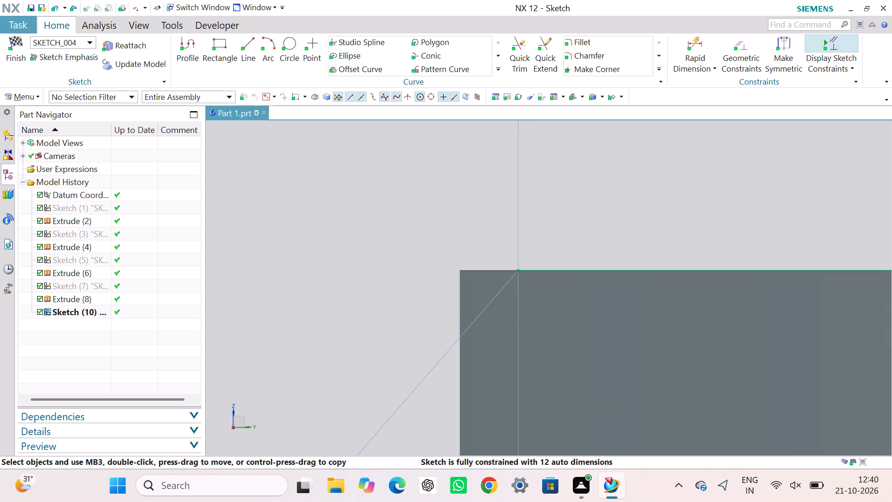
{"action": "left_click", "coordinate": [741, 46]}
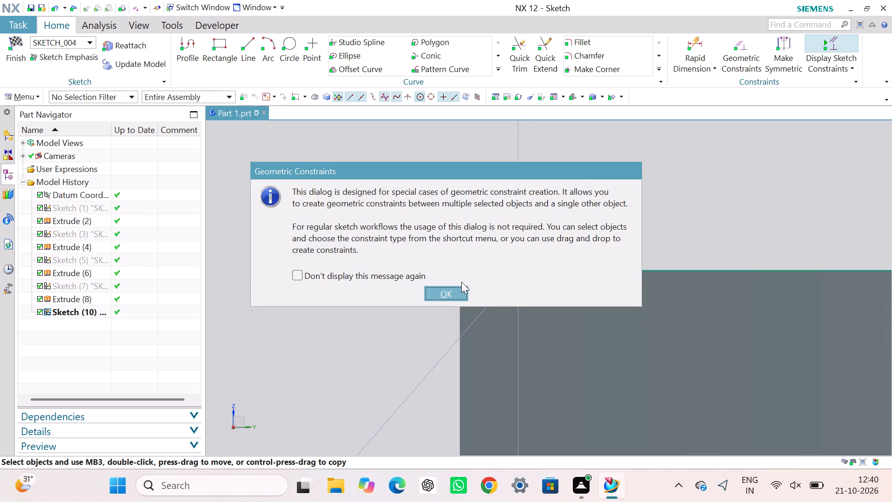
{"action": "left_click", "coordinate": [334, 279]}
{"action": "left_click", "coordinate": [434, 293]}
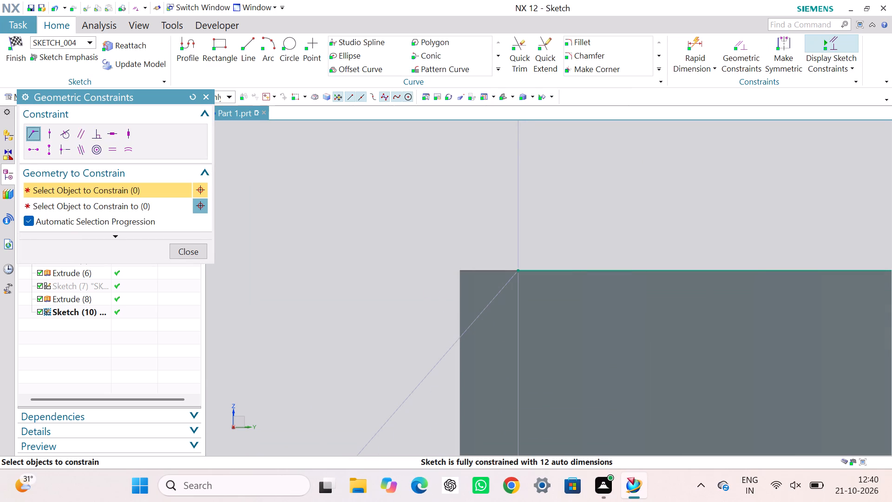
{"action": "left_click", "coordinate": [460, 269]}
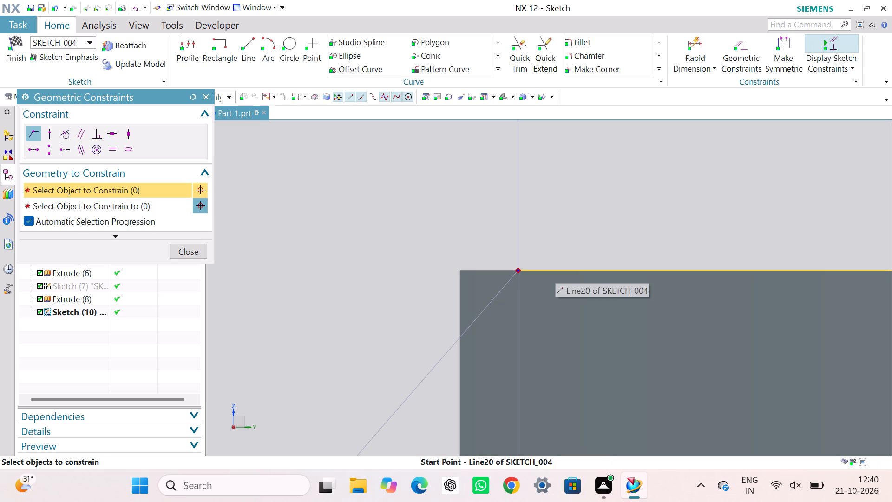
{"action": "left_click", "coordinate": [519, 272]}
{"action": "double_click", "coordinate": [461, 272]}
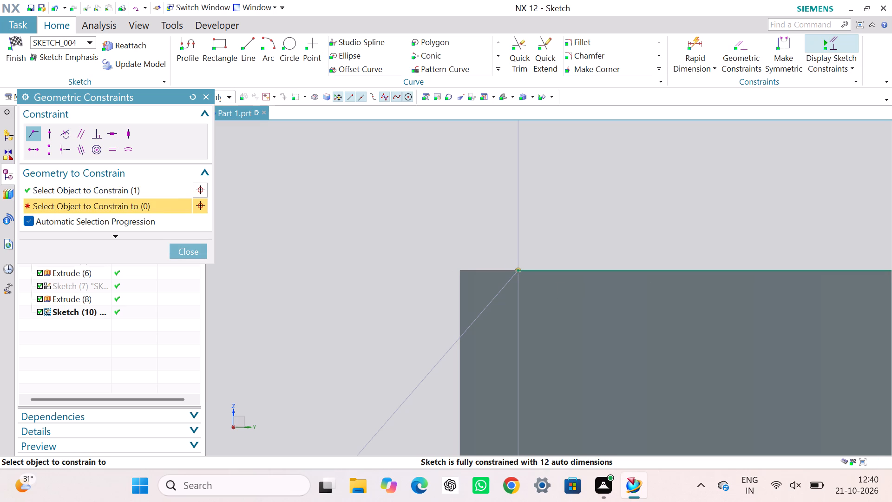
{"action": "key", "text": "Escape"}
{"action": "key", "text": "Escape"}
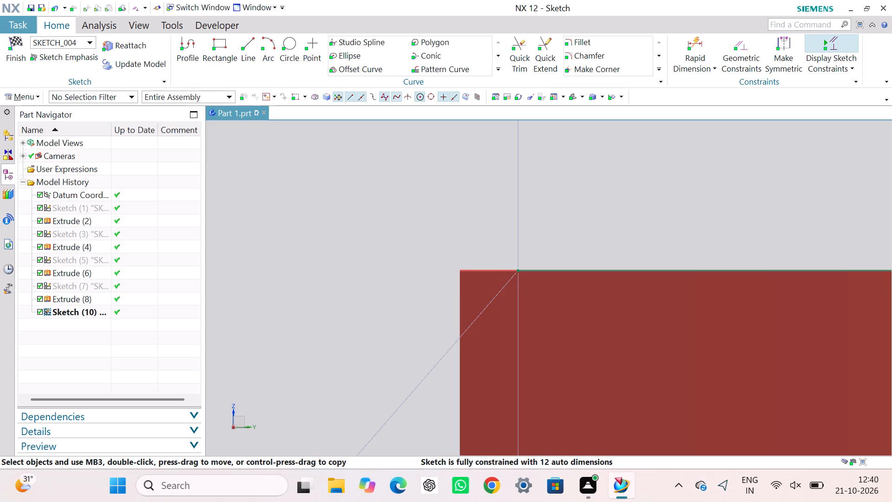
Delete the short horizontal line lying on the tall cylinder's top edge.
{"action": "left_click", "coordinate": [557, 269]}
{"action": "key", "text": "Delete"}
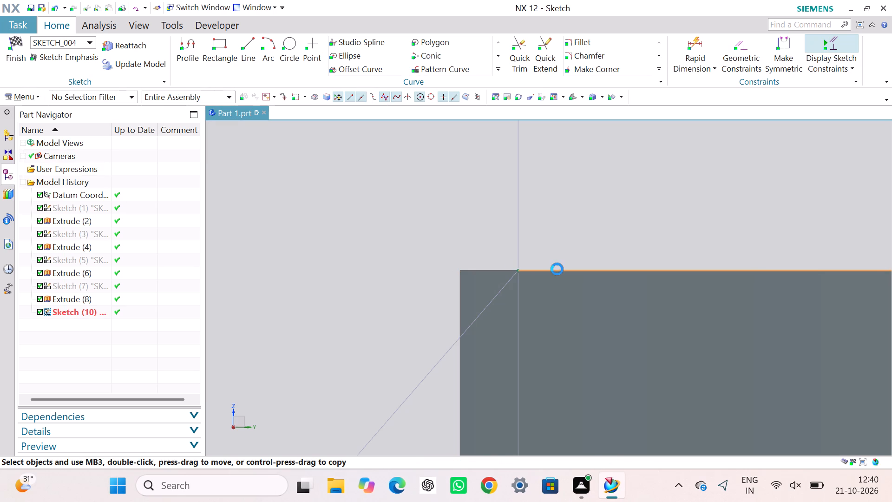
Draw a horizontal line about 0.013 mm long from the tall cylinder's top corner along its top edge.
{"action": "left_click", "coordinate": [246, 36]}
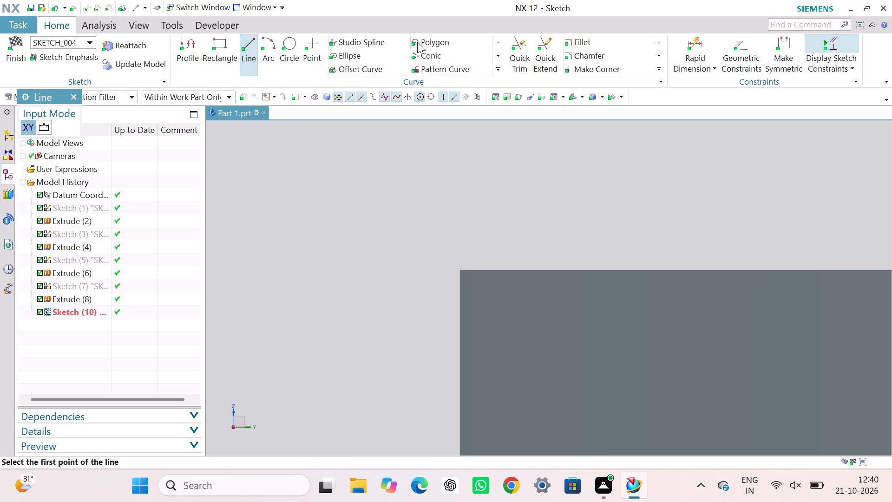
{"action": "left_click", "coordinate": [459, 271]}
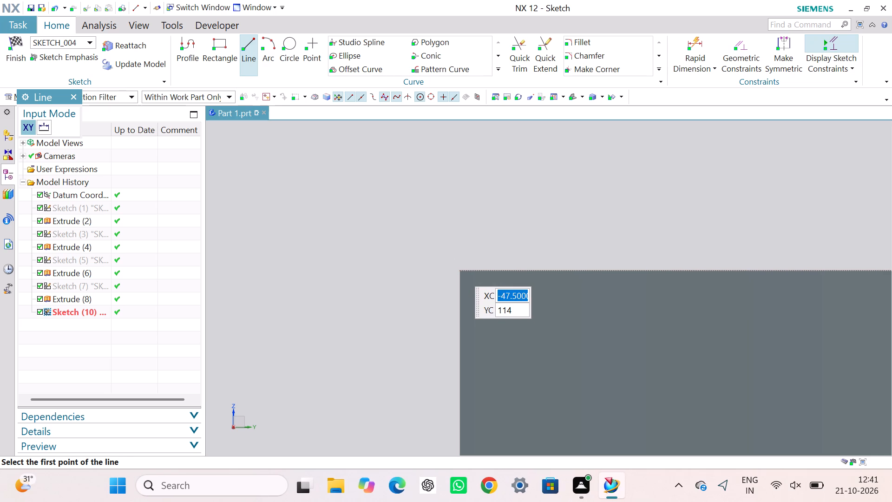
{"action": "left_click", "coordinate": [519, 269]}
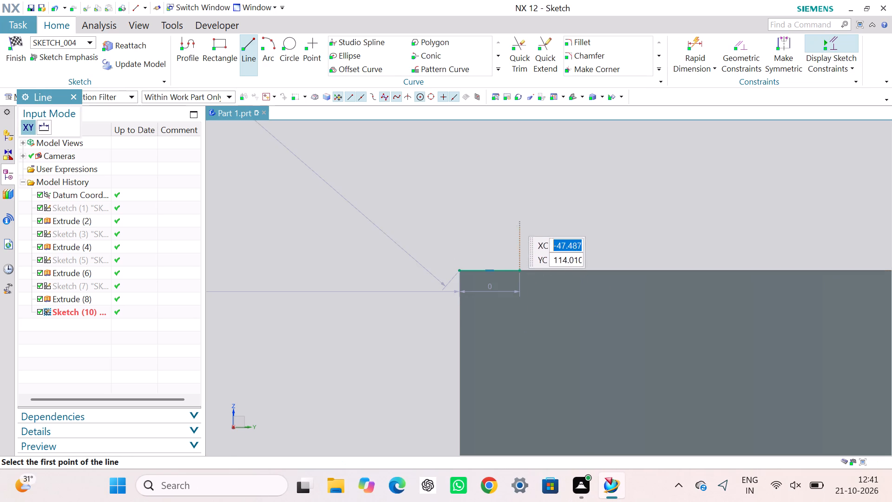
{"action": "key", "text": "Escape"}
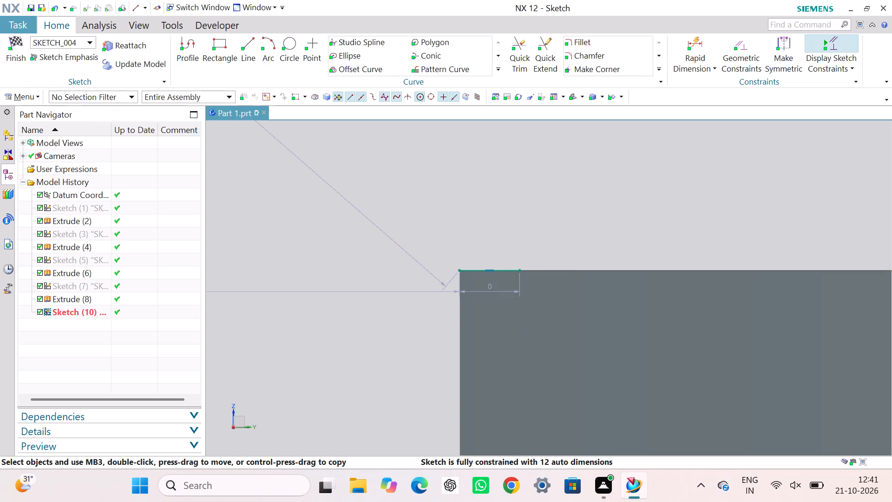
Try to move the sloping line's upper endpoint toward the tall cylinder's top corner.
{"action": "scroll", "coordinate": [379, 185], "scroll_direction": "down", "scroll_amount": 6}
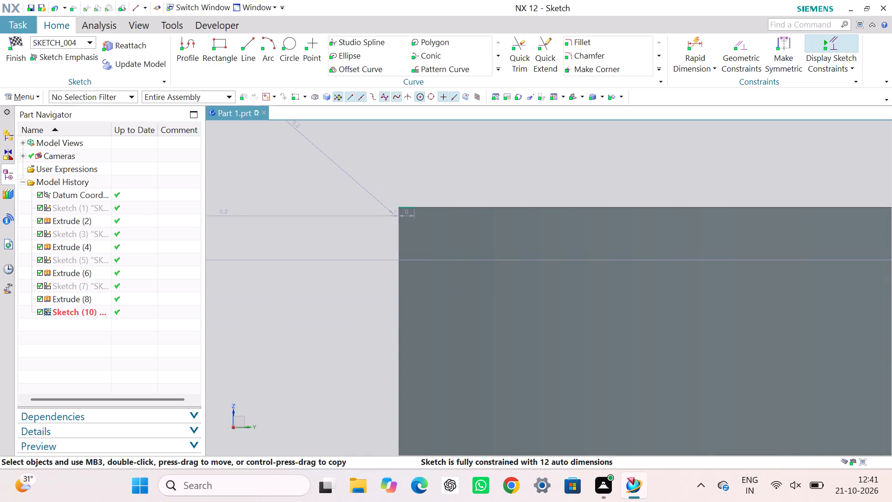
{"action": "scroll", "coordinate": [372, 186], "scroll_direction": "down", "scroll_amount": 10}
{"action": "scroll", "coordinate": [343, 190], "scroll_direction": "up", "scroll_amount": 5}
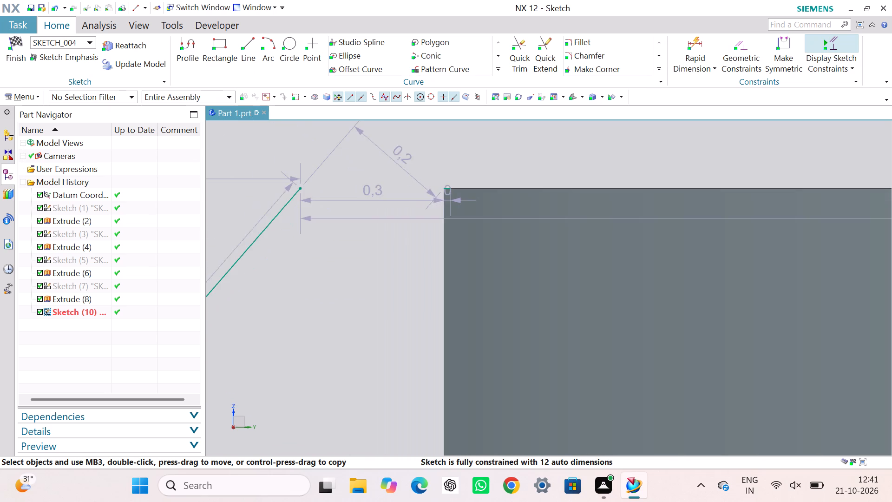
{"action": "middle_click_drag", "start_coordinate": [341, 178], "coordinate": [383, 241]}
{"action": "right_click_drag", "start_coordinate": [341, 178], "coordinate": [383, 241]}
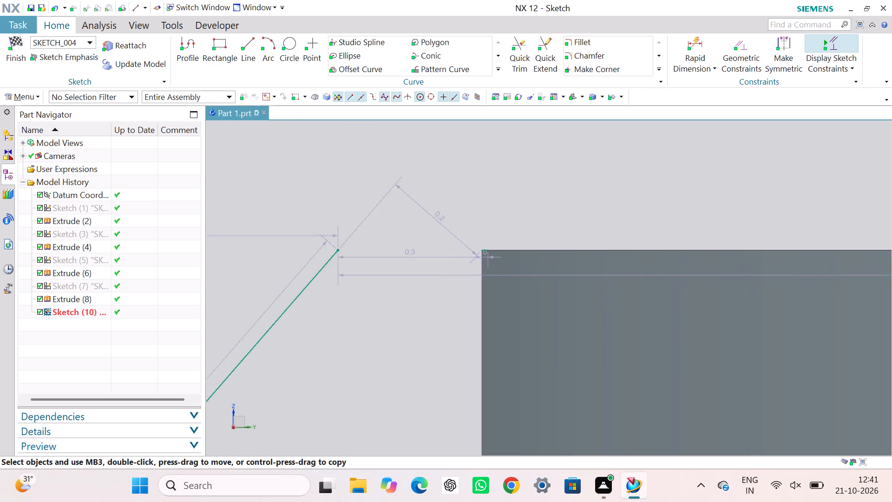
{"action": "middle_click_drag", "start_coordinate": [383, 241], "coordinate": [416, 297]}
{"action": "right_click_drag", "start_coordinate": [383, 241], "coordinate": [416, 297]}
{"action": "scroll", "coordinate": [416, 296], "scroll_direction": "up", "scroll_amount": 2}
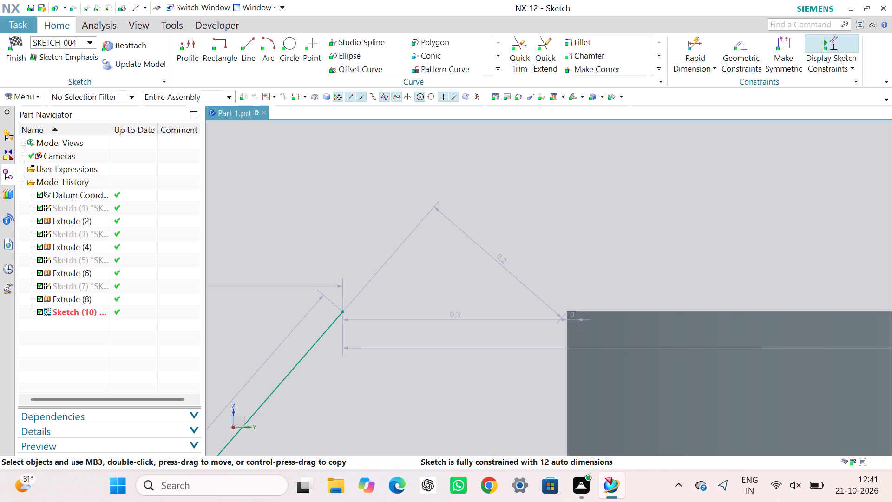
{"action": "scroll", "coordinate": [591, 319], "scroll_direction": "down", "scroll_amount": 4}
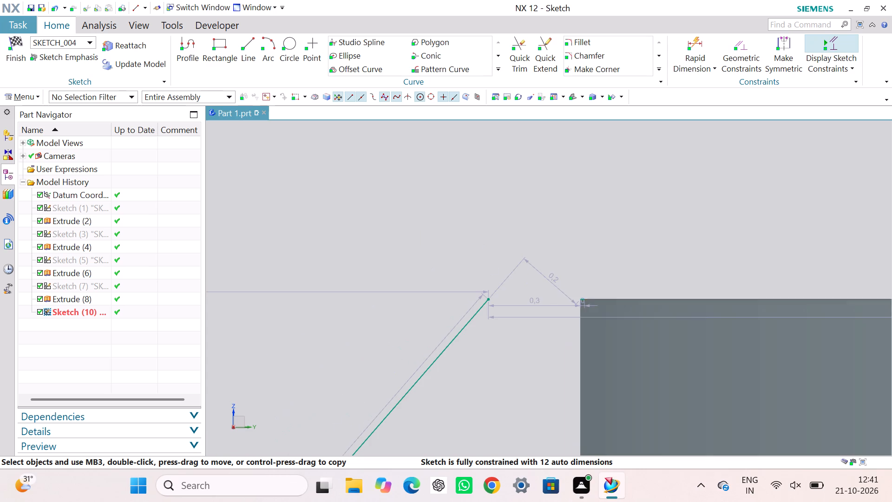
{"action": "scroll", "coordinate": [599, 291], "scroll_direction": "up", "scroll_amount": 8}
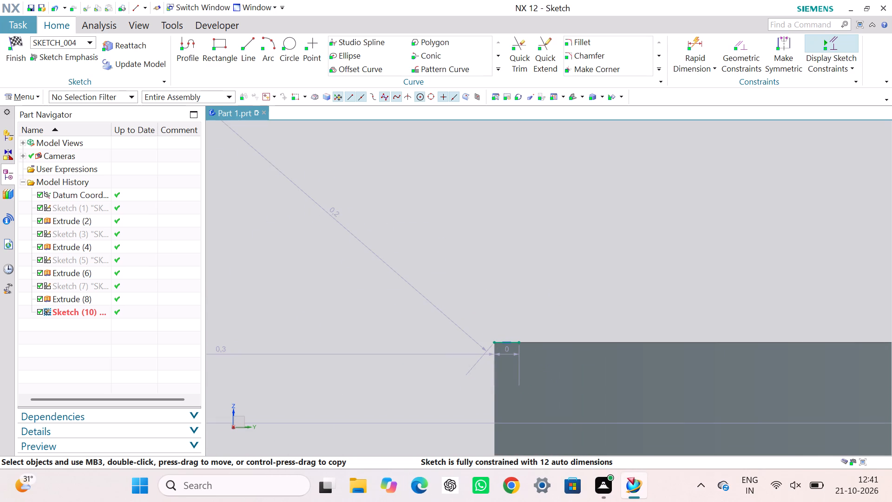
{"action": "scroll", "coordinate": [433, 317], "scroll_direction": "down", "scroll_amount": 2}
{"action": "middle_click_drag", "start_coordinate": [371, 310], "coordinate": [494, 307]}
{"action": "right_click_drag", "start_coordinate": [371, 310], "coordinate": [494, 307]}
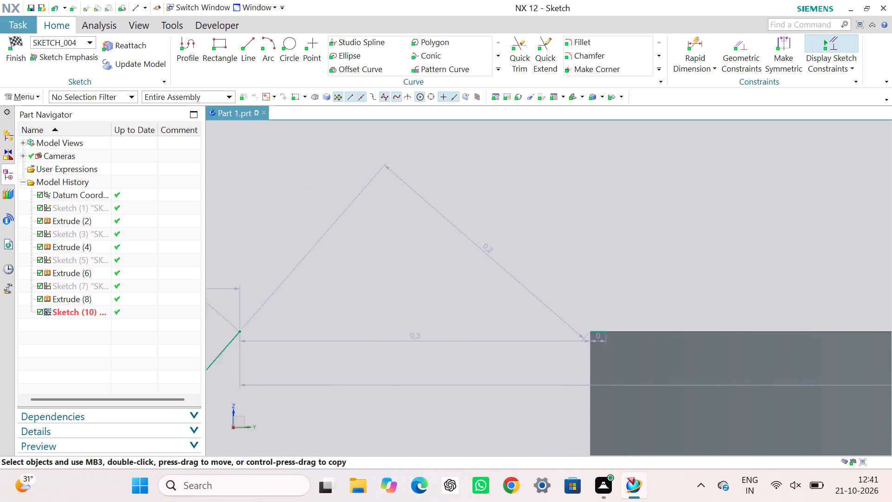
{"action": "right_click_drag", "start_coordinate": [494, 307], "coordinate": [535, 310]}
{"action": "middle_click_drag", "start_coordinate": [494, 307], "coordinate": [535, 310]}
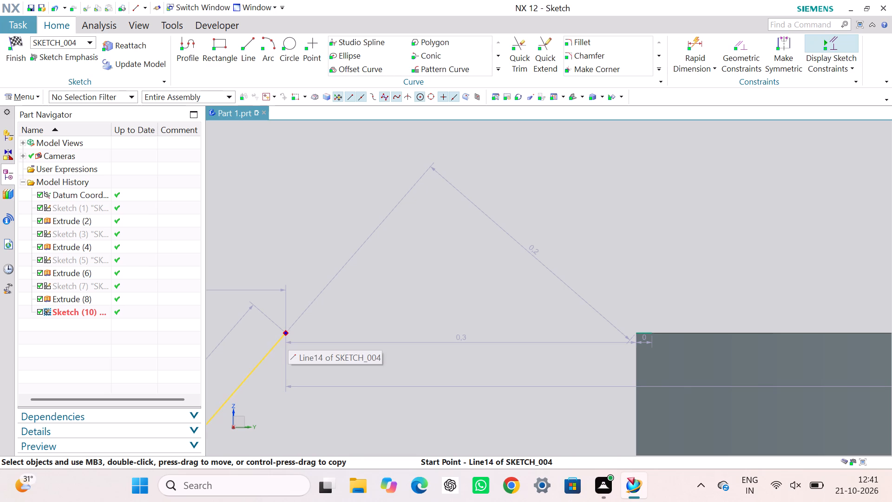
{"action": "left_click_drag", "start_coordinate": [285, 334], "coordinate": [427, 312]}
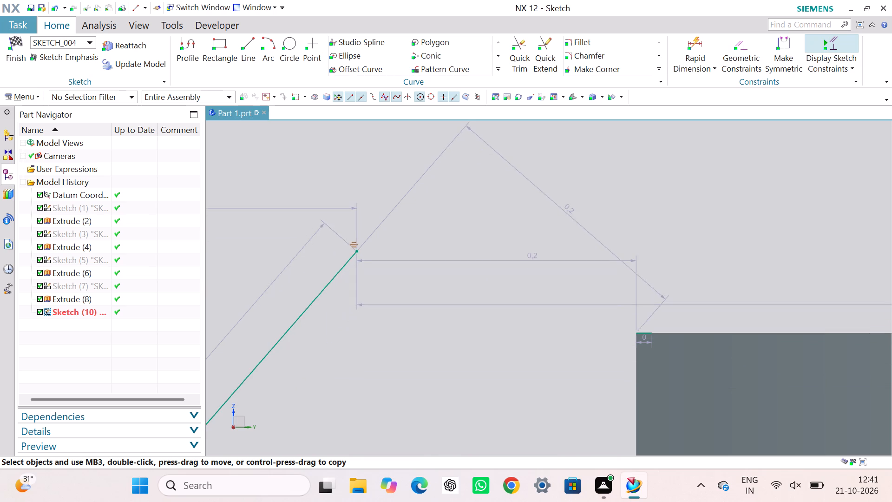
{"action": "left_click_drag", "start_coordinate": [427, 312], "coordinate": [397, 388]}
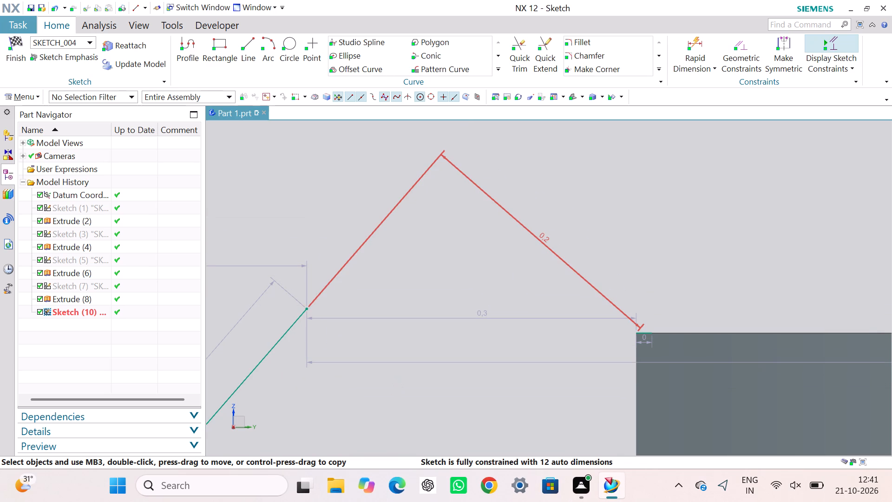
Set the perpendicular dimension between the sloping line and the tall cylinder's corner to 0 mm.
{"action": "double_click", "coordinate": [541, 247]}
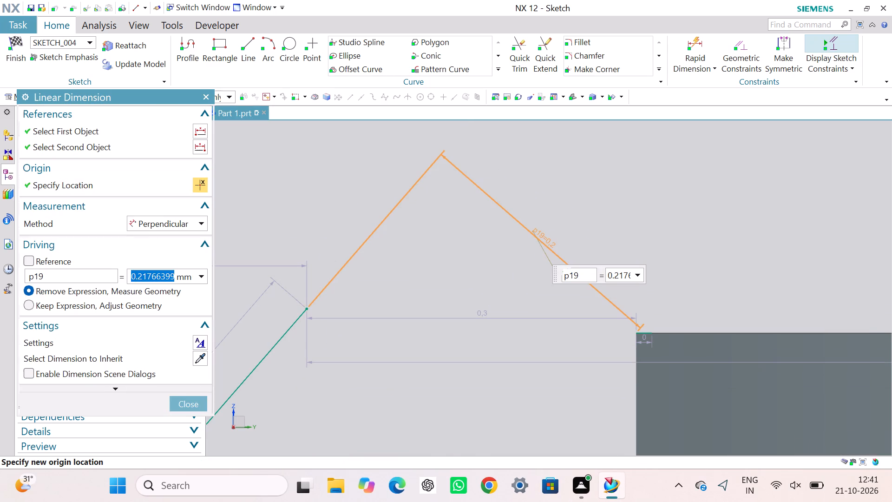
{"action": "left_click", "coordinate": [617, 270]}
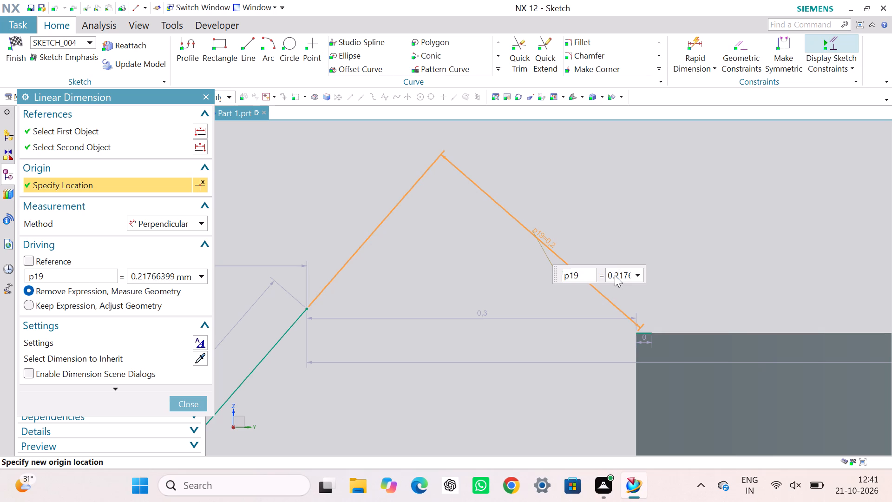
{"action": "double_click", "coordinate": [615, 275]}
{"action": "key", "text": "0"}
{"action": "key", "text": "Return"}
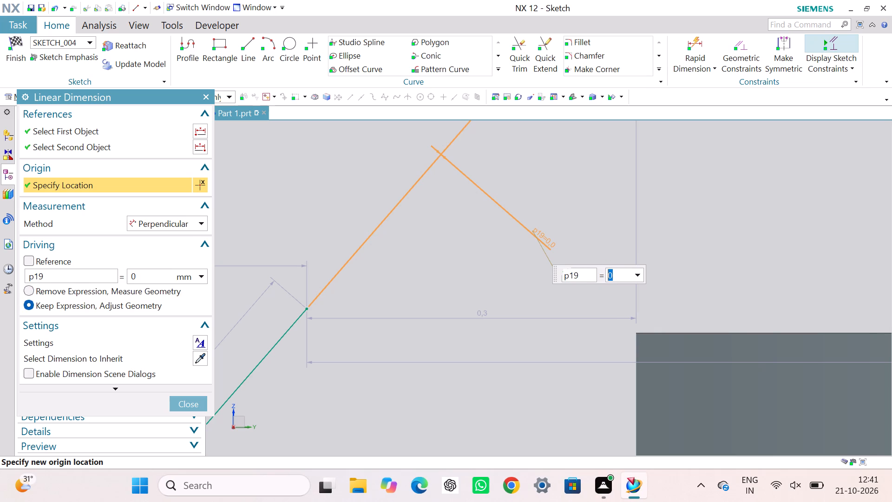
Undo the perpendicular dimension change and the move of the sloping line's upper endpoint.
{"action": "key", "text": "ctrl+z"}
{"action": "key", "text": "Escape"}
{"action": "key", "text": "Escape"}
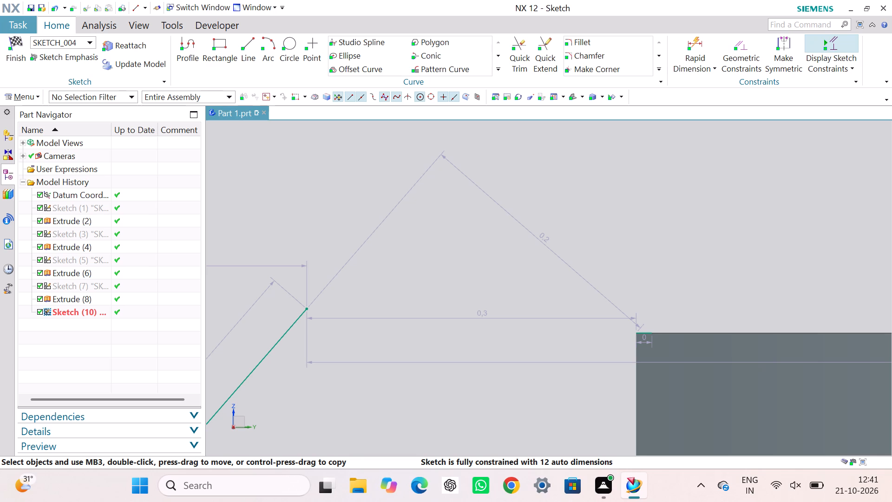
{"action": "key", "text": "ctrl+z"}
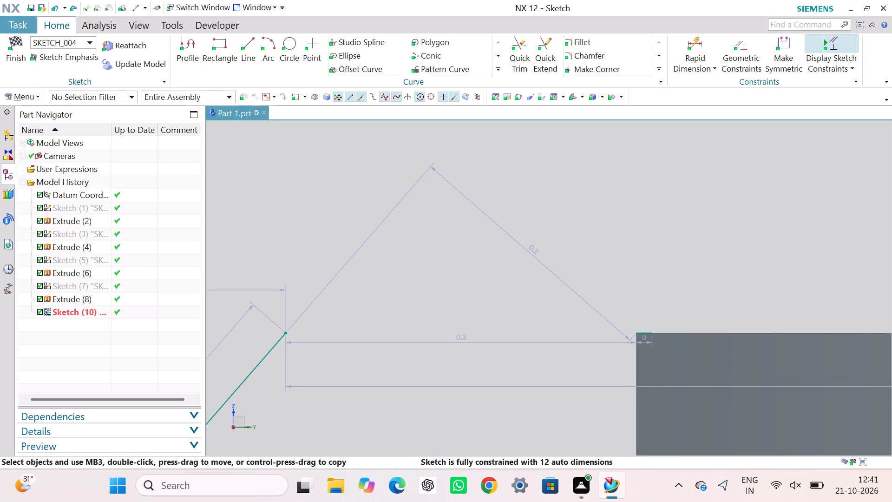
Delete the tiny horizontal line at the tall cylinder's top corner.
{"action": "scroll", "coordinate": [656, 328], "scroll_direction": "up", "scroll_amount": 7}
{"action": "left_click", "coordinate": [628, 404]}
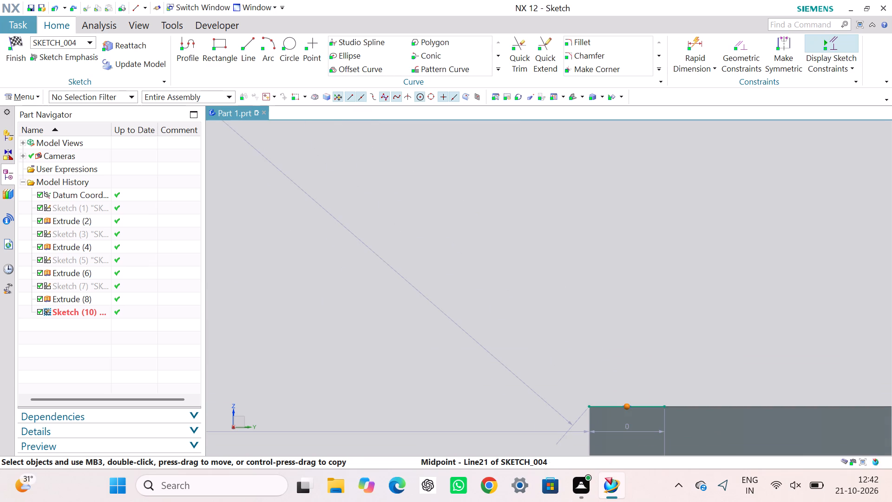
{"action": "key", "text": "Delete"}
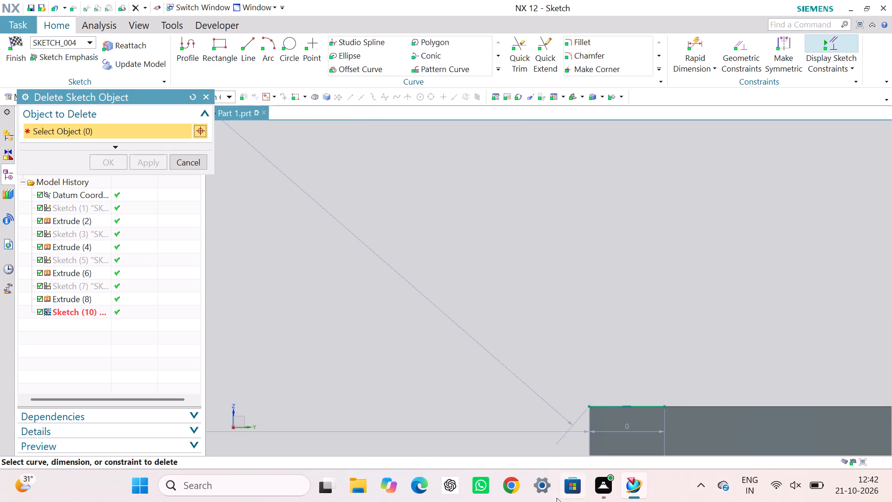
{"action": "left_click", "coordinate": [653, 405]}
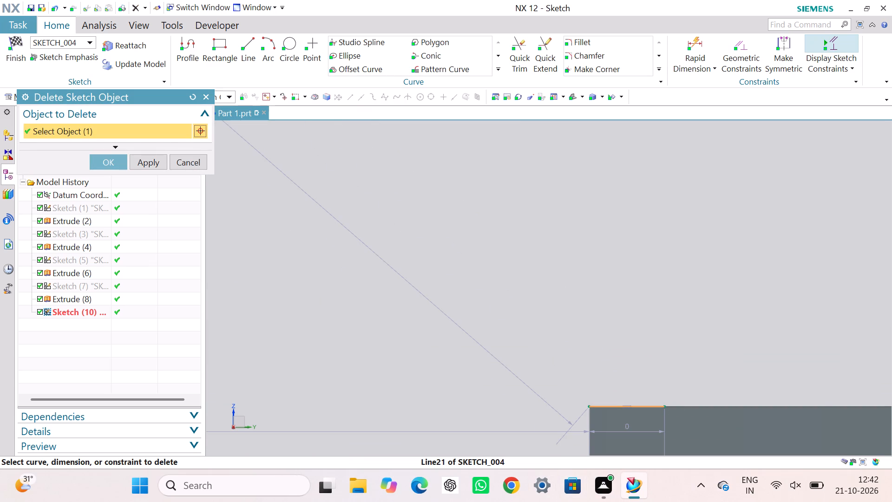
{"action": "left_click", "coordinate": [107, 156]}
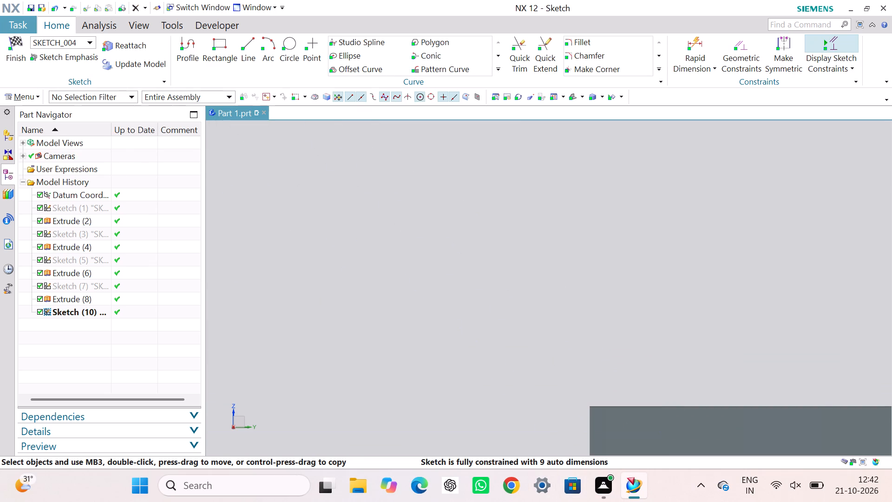
Project the tall cylinder's top edge into the active sketch with Project Curve.
{"action": "left_click", "coordinate": [430, 230]}
{"action": "left_click", "coordinate": [665, 406]}
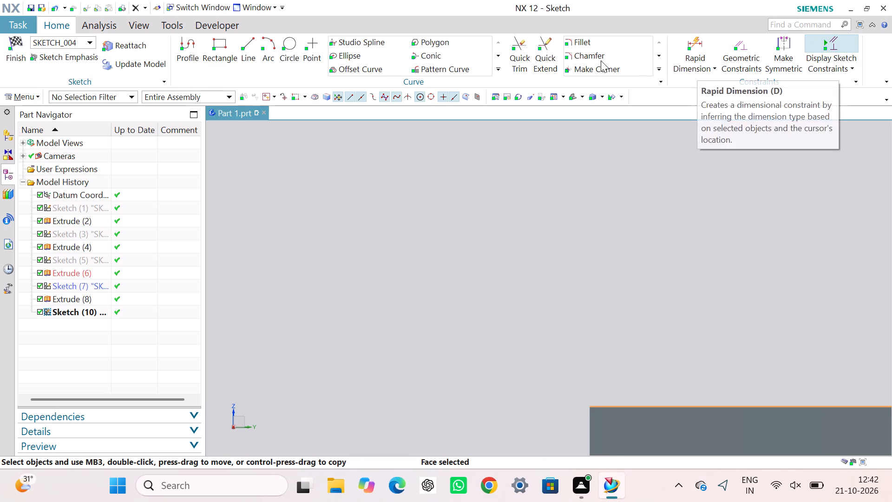
{"action": "left_click", "coordinate": [500, 71]}
{"action": "left_click", "coordinate": [464, 97]}
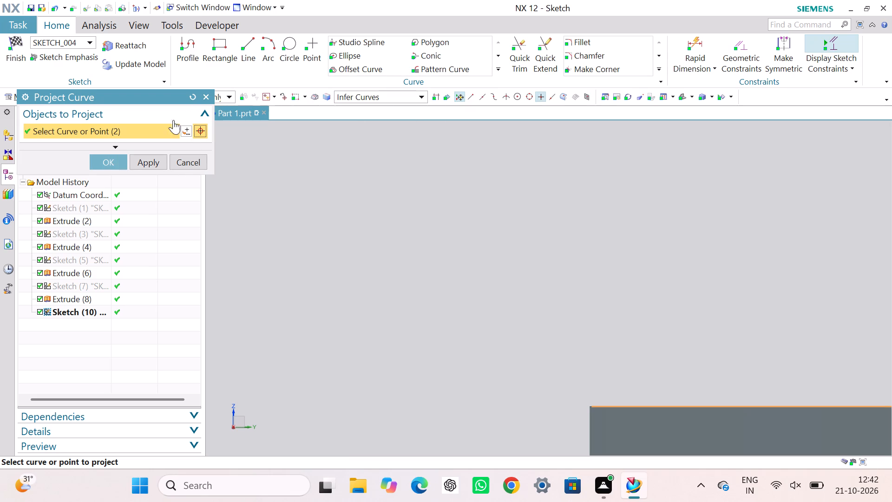
{"action": "left_click", "coordinate": [114, 161]}
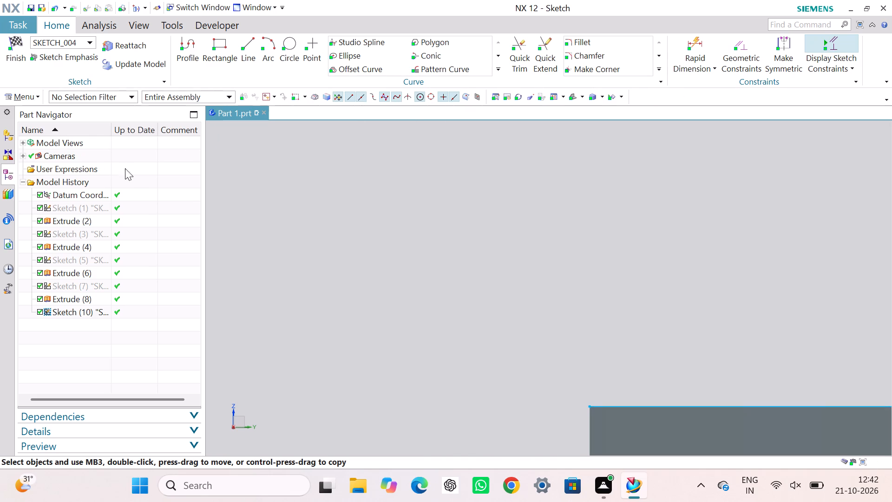
{"action": "left_click", "coordinate": [413, 236]}
{"action": "scroll", "coordinate": [413, 231], "scroll_direction": "down", "scroll_amount": 6}
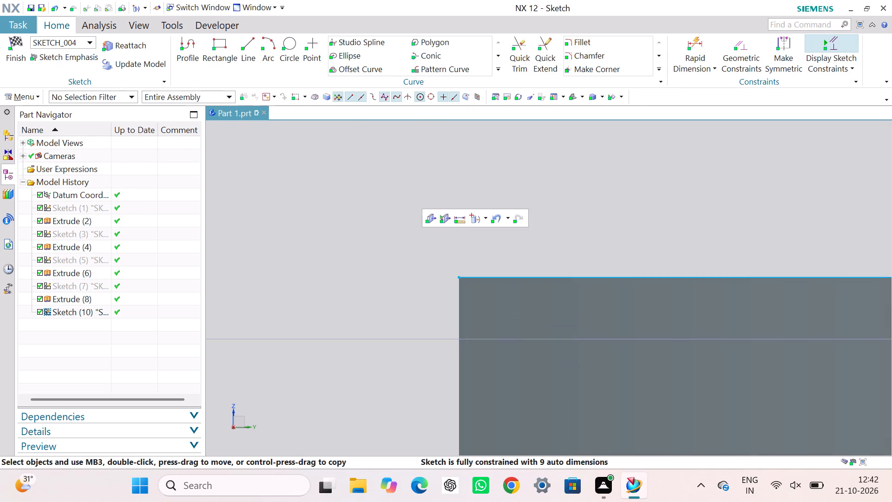
Apply a Coincident constraint between the sloping line's upper endpoint and the projected edge's endpoint at the tall cylinder's top corner.
{"action": "scroll", "coordinate": [413, 231], "scroll_direction": "down", "scroll_amount": 4}
{"action": "scroll", "coordinate": [330, 248], "scroll_direction": "down", "scroll_amount": 3}
{"action": "middle_click_drag", "start_coordinate": [330, 248], "coordinate": [502, 312]}
{"action": "right_click_drag", "start_coordinate": [330, 248], "coordinate": [502, 312]}
{"action": "left_click", "coordinate": [732, 47]}
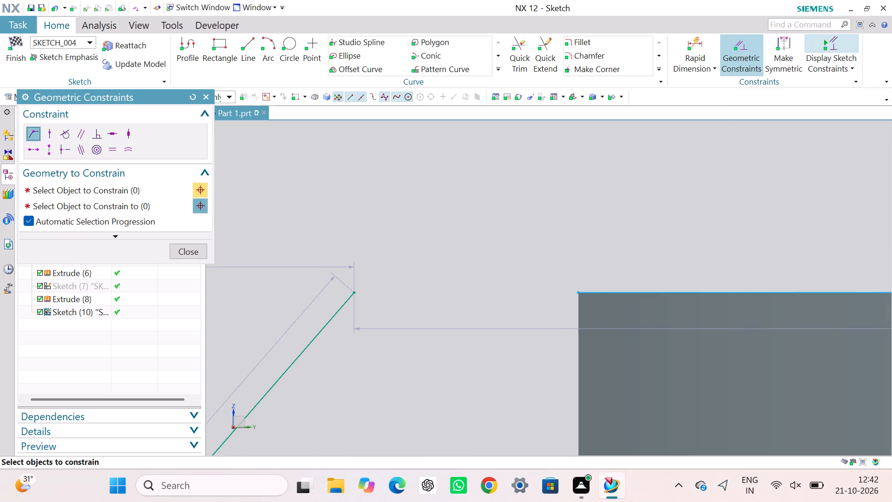
{"action": "left_click", "coordinate": [354, 291]}
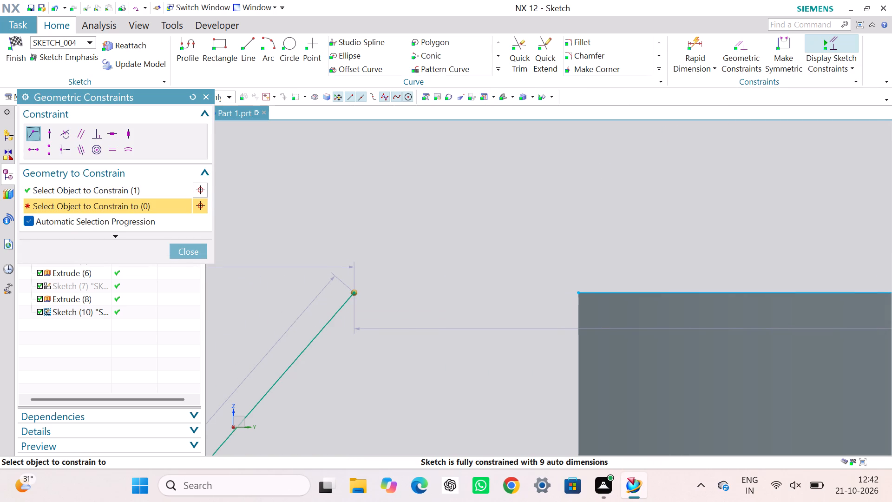
{"action": "left_click", "coordinate": [580, 290]}
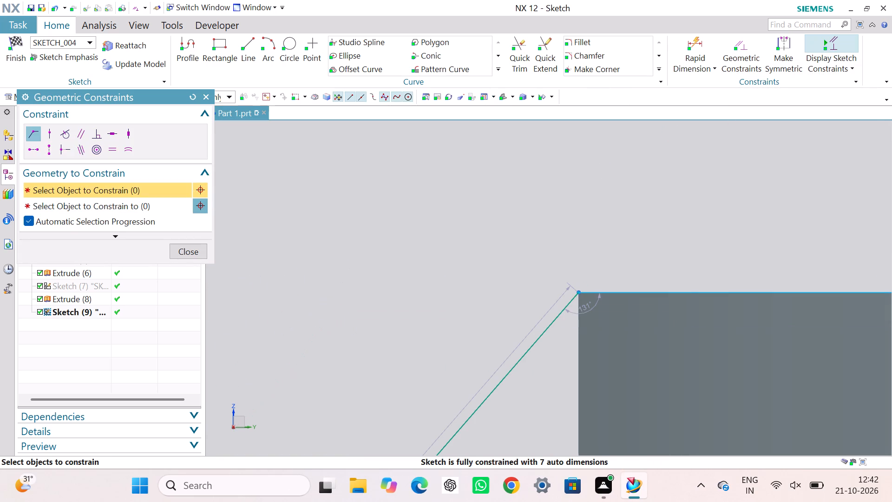
{"action": "left_click", "coordinate": [197, 248]}
Project the short cylinder's top edge into the active sketch with Project Curve.
{"action": "scroll", "coordinate": [398, 293], "scroll_direction": "down", "scroll_amount": 4}
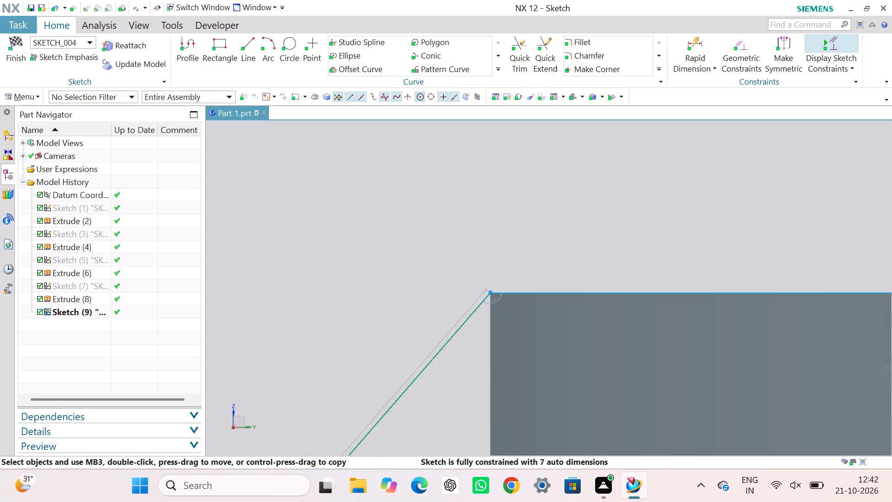
{"action": "scroll", "coordinate": [406, 274], "scroll_direction": "down", "scroll_amount": 8}
{"action": "scroll", "coordinate": [406, 262], "scroll_direction": "down", "scroll_amount": 18}
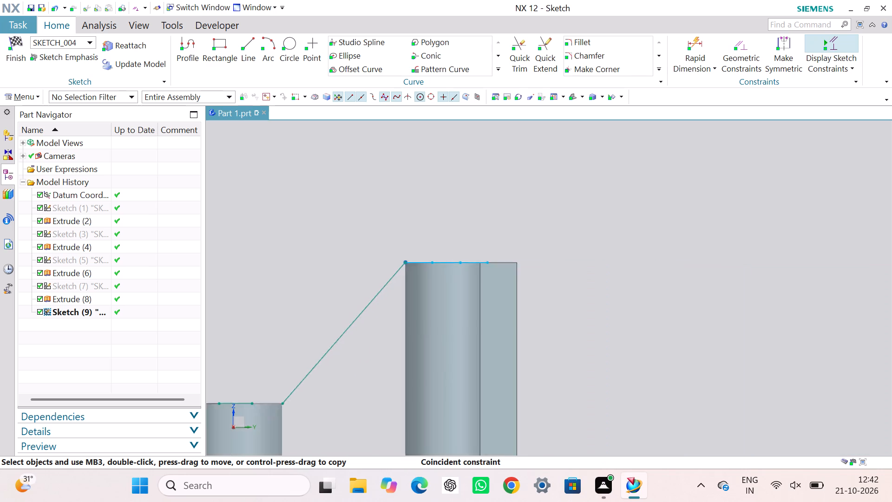
{"action": "scroll", "coordinate": [404, 262], "scroll_direction": "down", "scroll_amount": 2}
{"action": "scroll", "coordinate": [343, 342], "scroll_direction": "up", "scroll_amount": 4}
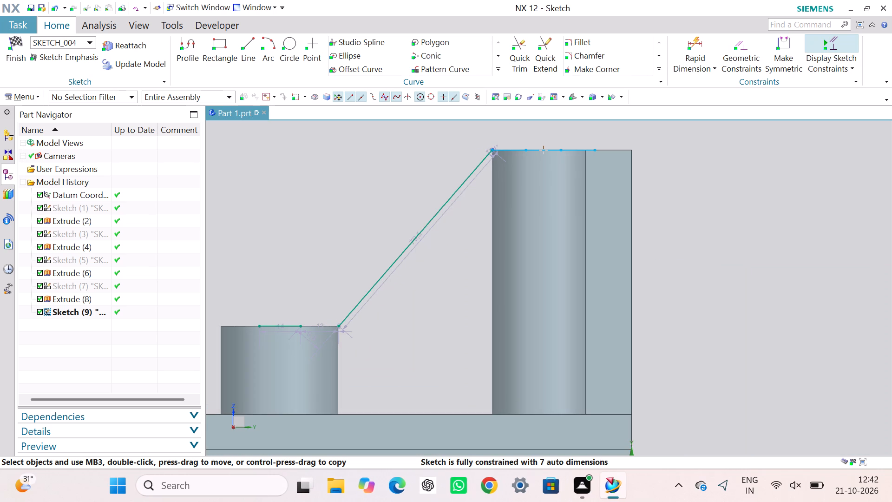
{"action": "scroll", "coordinate": [338, 331], "scroll_direction": "down", "scroll_amount": 1}
{"action": "scroll", "coordinate": [338, 331], "scroll_direction": "up", "scroll_amount": 13}
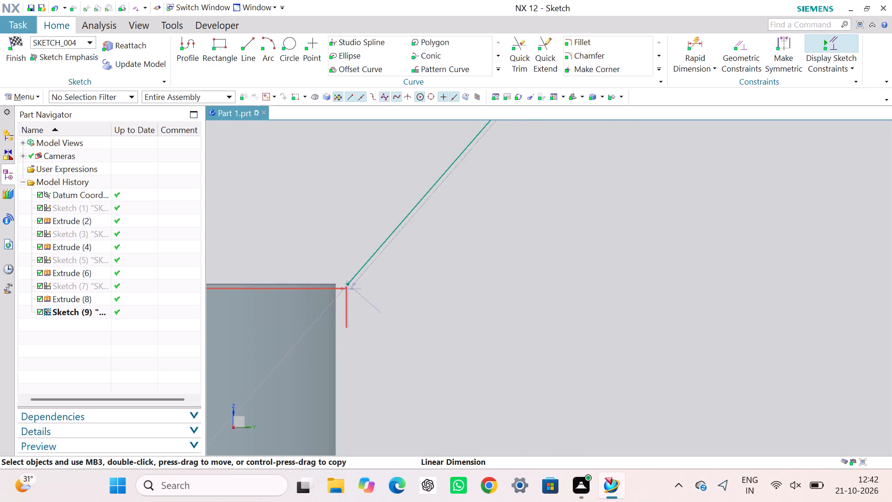
{"action": "scroll", "coordinate": [341, 320], "scroll_direction": "up", "scroll_amount": 3}
{"action": "middle_click_drag", "start_coordinate": [335, 251], "coordinate": [518, 316]}
{"action": "right_click_drag", "start_coordinate": [335, 251], "coordinate": [518, 316]}
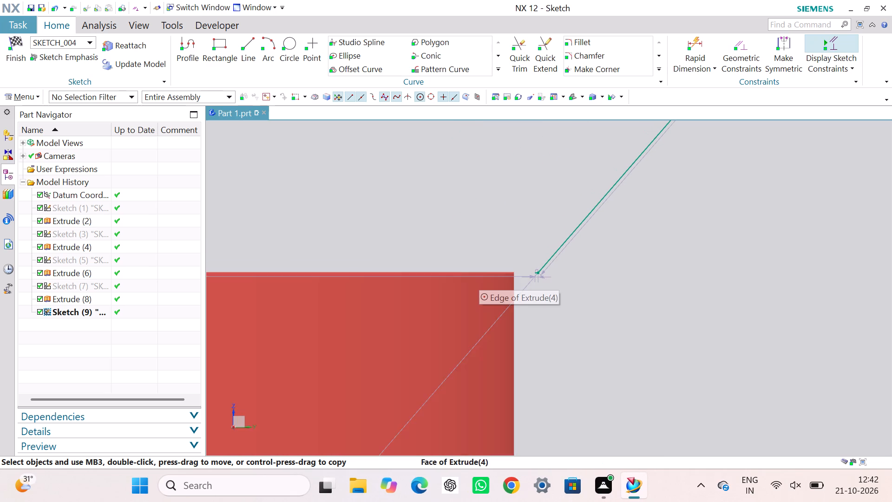
{"action": "left_click", "coordinate": [480, 272]}
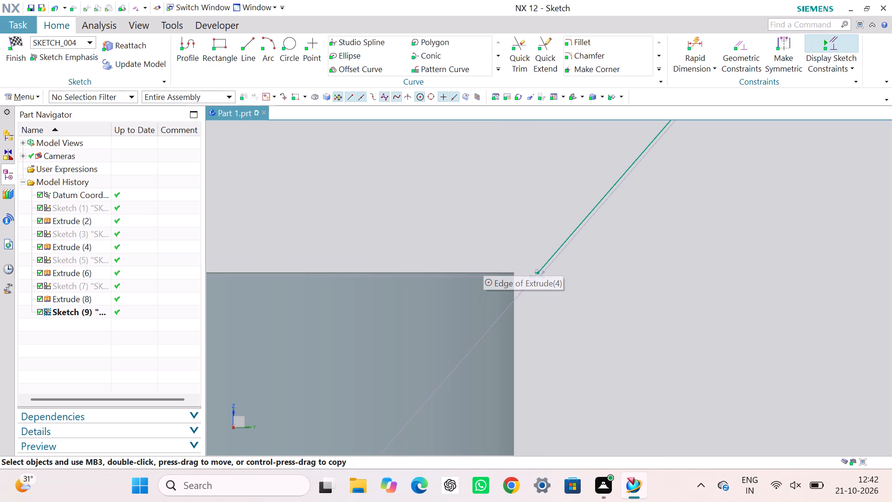
{"action": "left_click", "coordinate": [499, 271]}
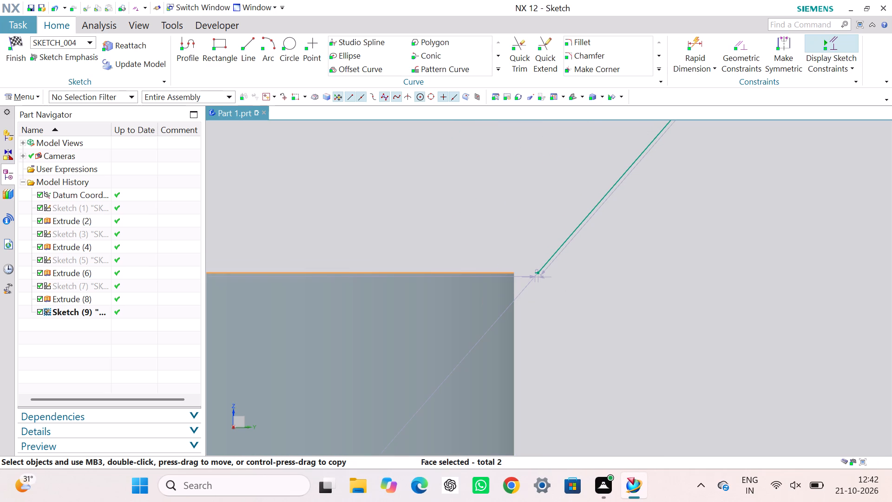
{"action": "left_click", "coordinate": [500, 69]}
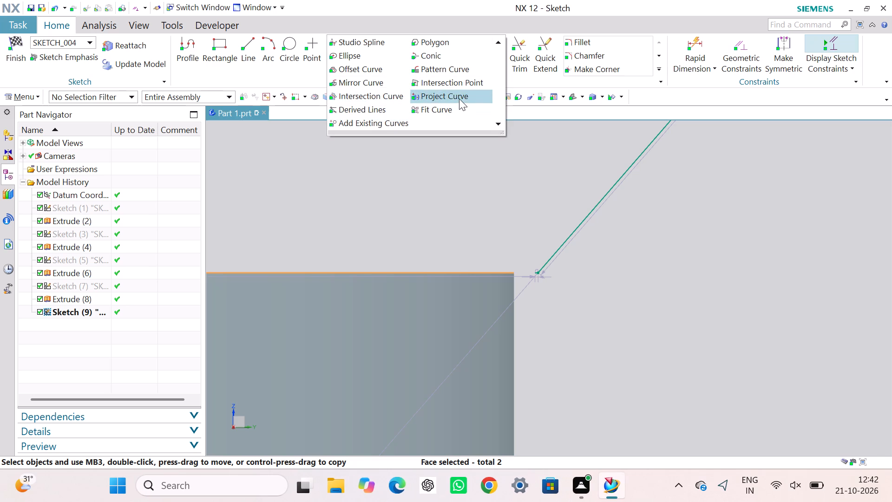
{"action": "left_click", "coordinate": [459, 99]}
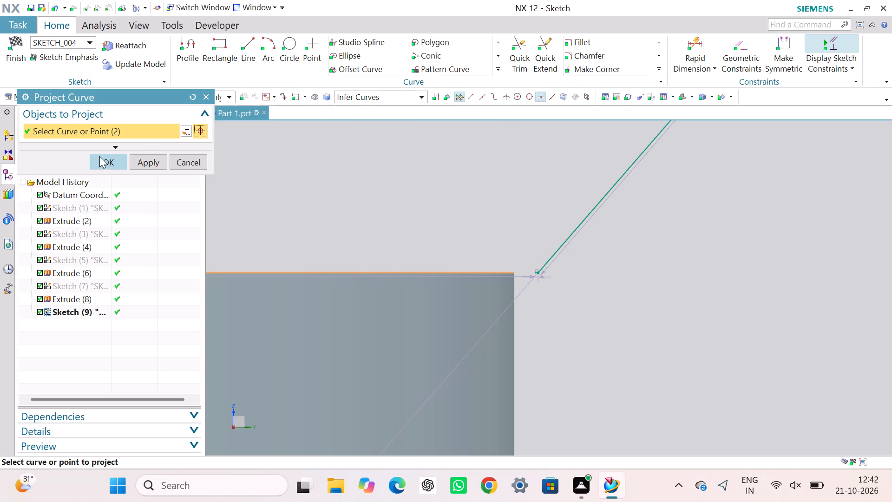
{"action": "left_click", "coordinate": [104, 160]}
{"action": "left_click", "coordinate": [427, 193]}
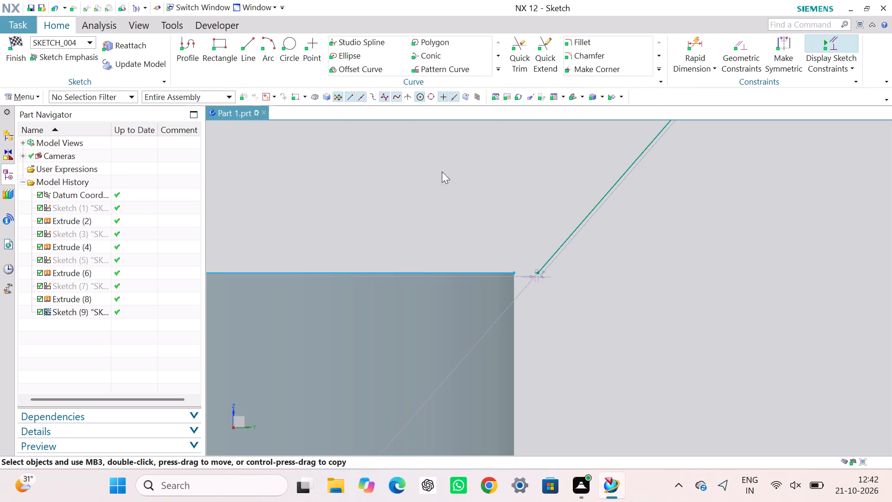
Apply a Coincident constraint between the short cylinder's projected top-corner endpoint and the sloping line's lower endpoint.
{"action": "left_click", "coordinate": [746, 53]}
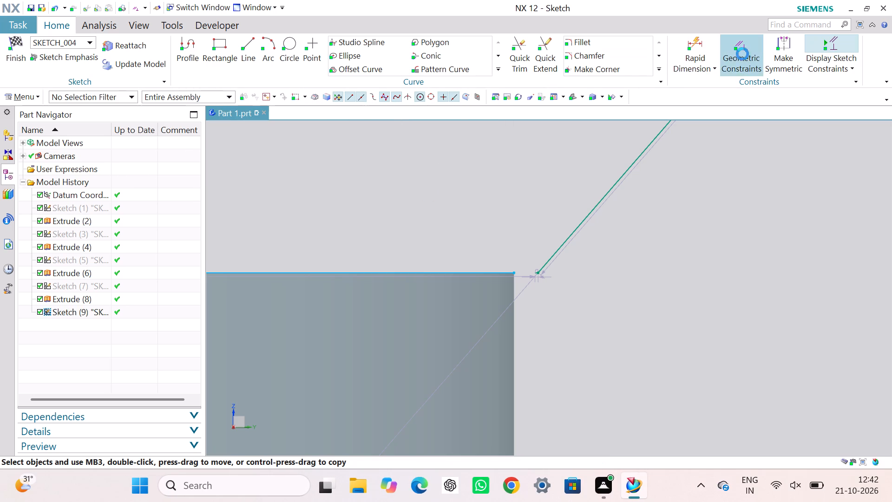
{"action": "left_click", "coordinate": [516, 274]}
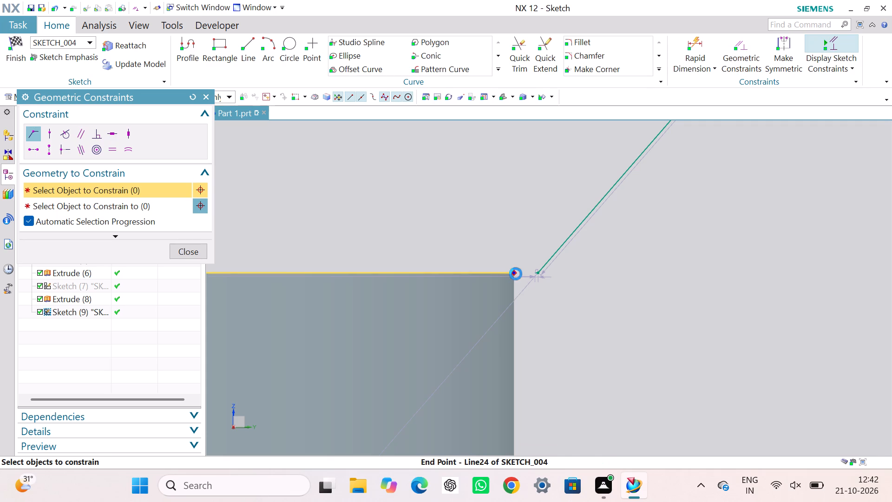
{"action": "left_click", "coordinate": [539, 273]}
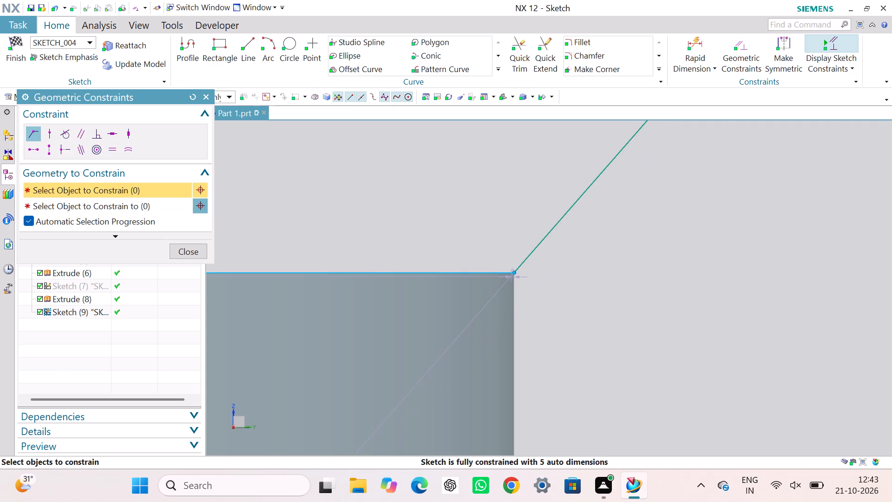
{"action": "left_click", "coordinate": [188, 253]}
Delete the old horizontal sketch line lying just above the middle of the short cylinder's top edge.
{"action": "scroll", "coordinate": [568, 267], "scroll_direction": "down", "scroll_amount": 6}
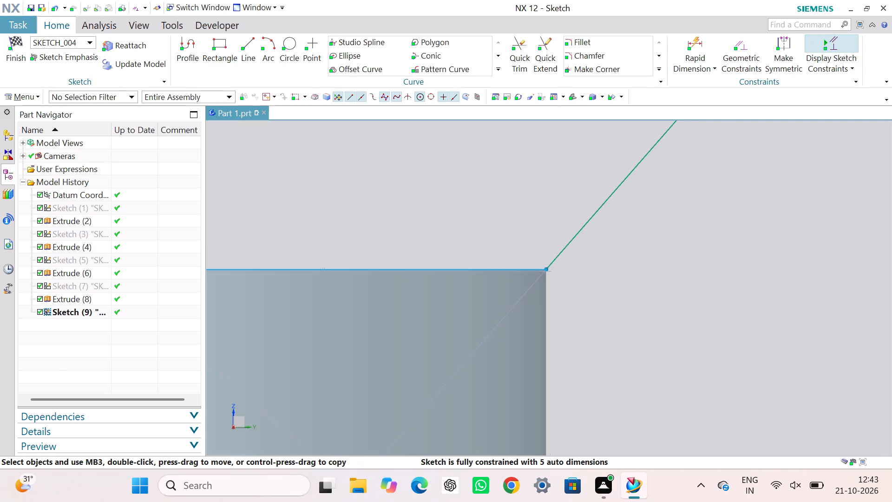
{"action": "scroll", "coordinate": [568, 267], "scroll_direction": "down", "scroll_amount": 7}
{"action": "scroll", "coordinate": [481, 264], "scroll_direction": "up", "scroll_amount": 7}
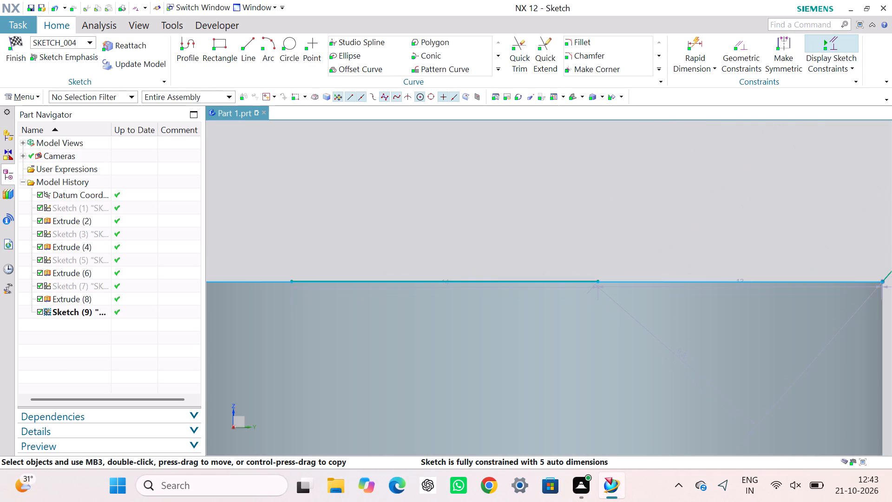
{"action": "scroll", "coordinate": [342, 281], "scroll_direction": "up", "scroll_amount": 6}
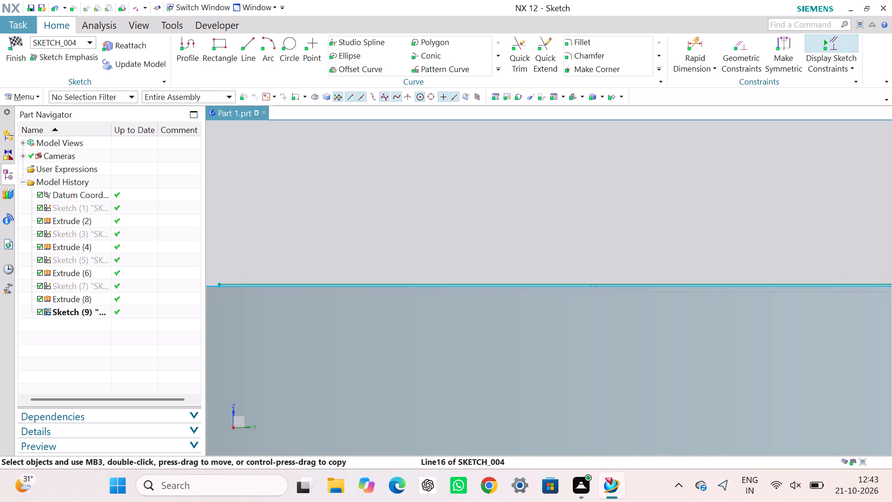
{"action": "left_click", "coordinate": [339, 281]}
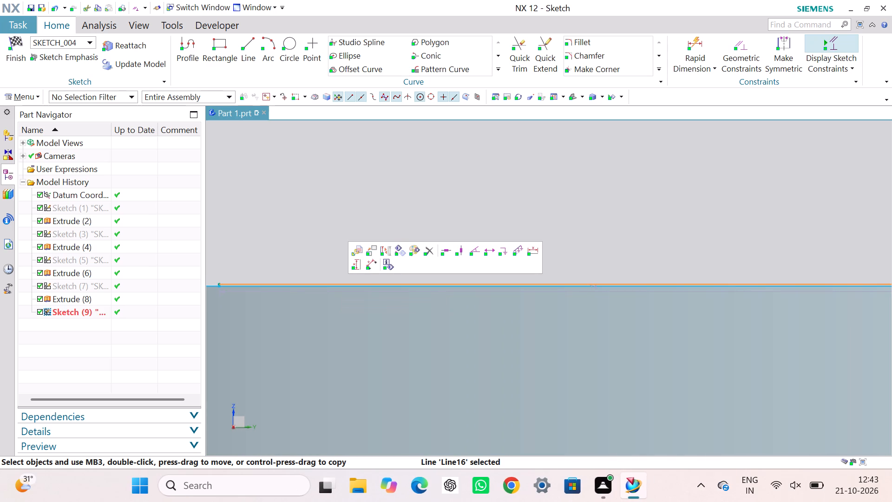
{"action": "key", "text": "Delete"}
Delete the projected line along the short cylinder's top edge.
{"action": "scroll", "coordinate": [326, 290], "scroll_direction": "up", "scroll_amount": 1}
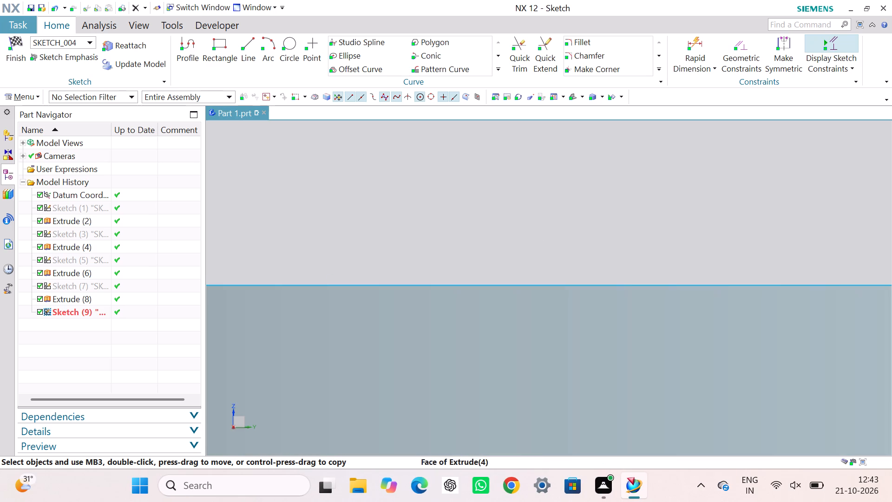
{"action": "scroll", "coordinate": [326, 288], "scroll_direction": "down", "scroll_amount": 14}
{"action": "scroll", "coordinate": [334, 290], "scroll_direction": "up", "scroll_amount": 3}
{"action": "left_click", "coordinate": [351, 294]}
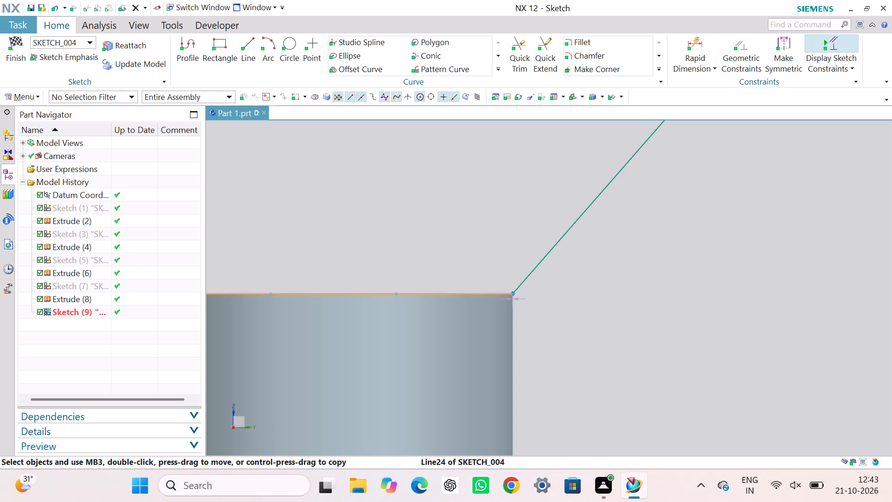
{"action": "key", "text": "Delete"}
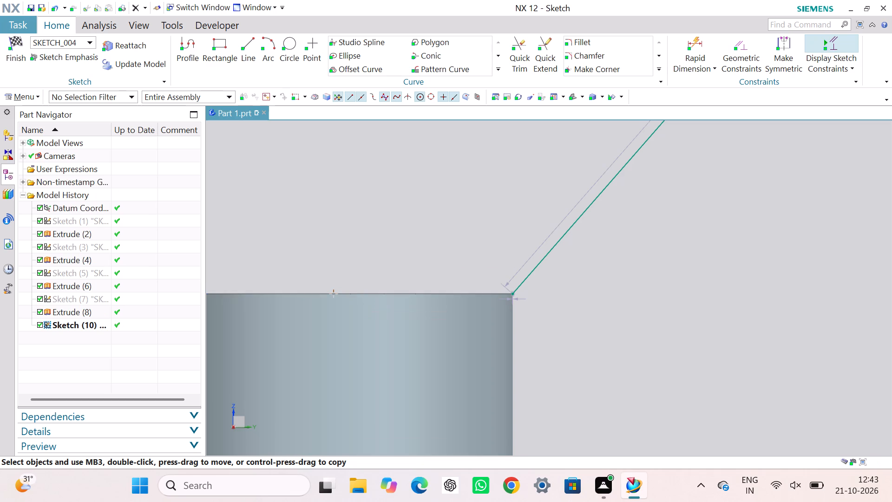
Delete the leftover sketch marker at the middle of the short cylinder's top edge.
{"action": "scroll", "coordinate": [343, 297], "scroll_direction": "down", "scroll_amount": 3}
{"action": "scroll", "coordinate": [343, 297], "scroll_direction": "up", "scroll_amount": 9}
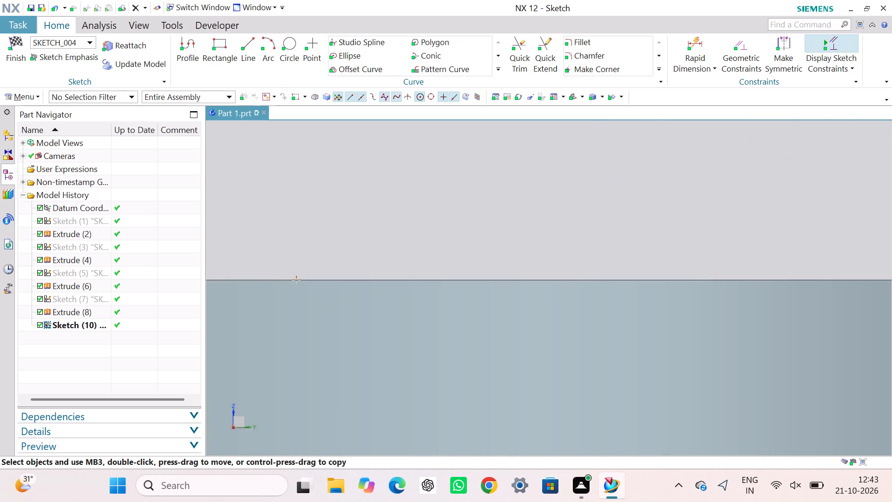
{"action": "left_click", "coordinate": [299, 280]}
{"action": "key", "text": "Delete"}
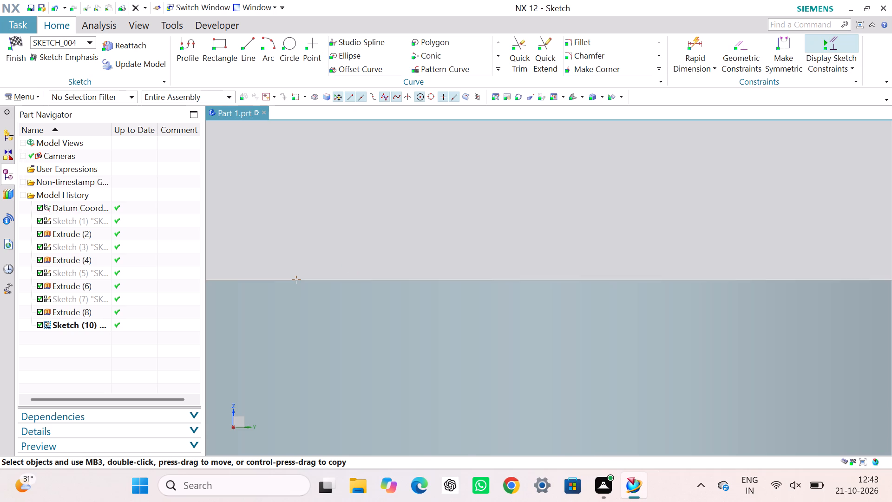
Project the short cylinder's top edge into the sketch again with Project Curve.
{"action": "left_click", "coordinate": [344, 275]}
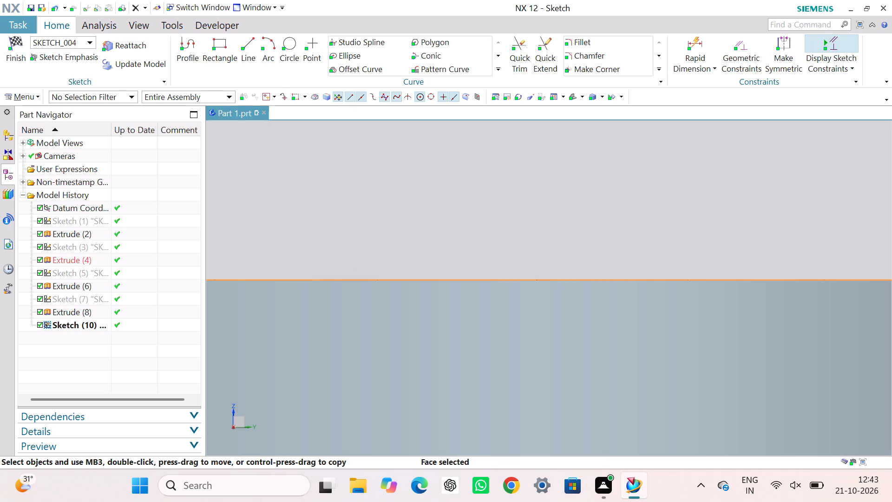
{"action": "left_click", "coordinate": [497, 67]}
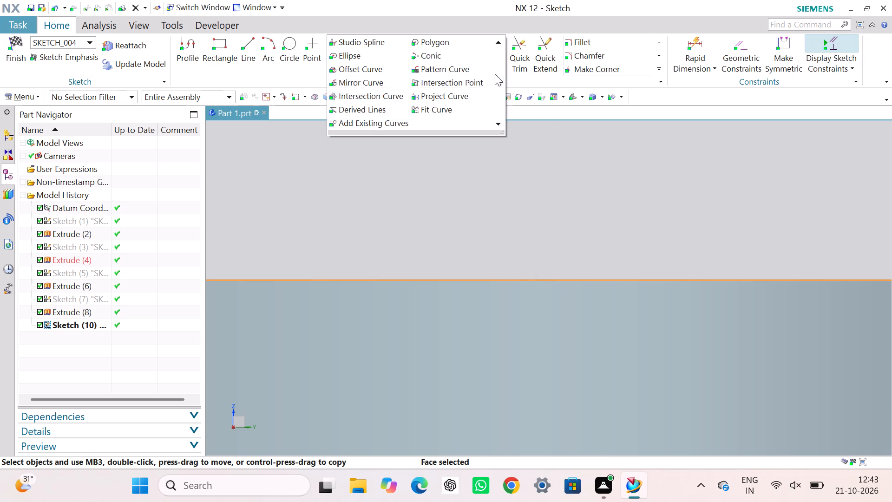
{"action": "left_click", "coordinate": [465, 93]}
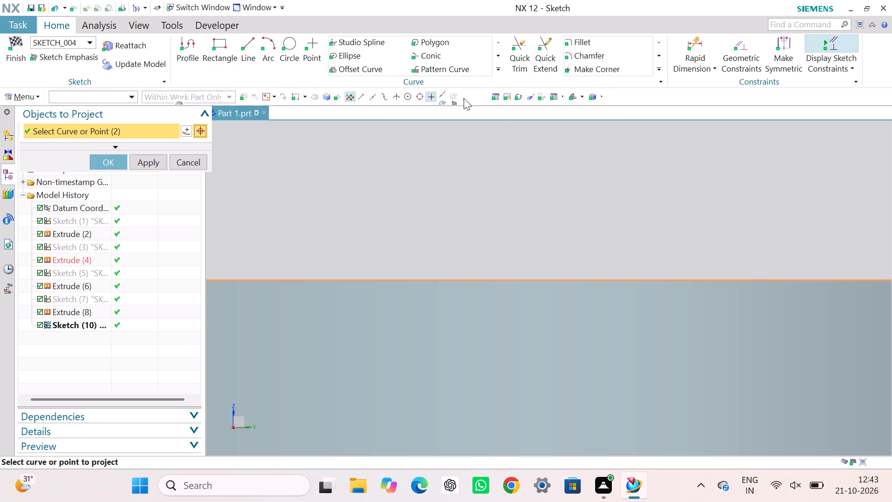
{"action": "left_click", "coordinate": [107, 154]}
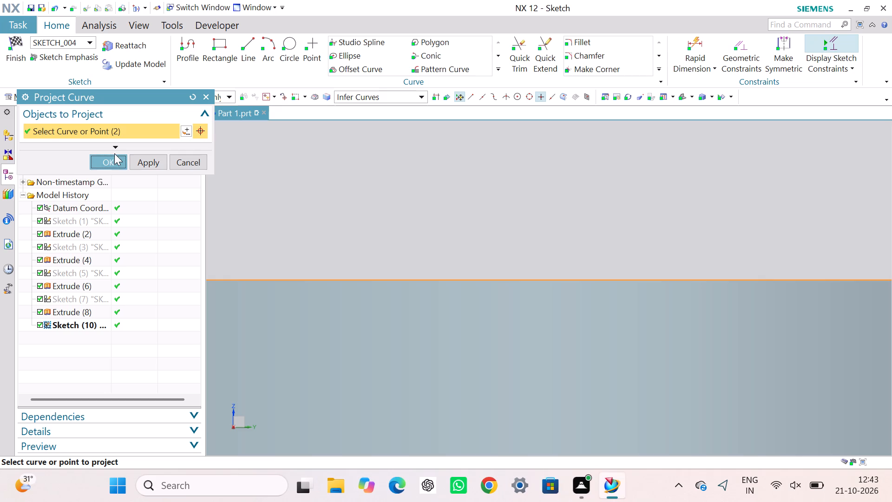
{"action": "left_click", "coordinate": [106, 162]}
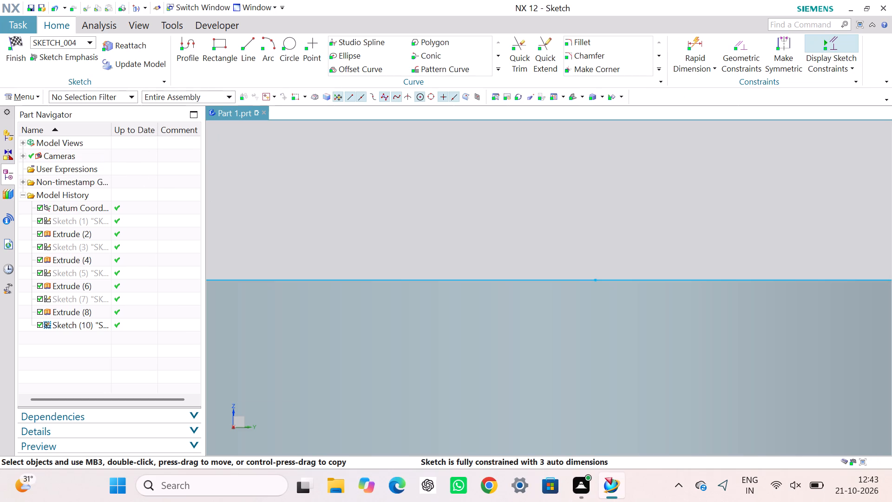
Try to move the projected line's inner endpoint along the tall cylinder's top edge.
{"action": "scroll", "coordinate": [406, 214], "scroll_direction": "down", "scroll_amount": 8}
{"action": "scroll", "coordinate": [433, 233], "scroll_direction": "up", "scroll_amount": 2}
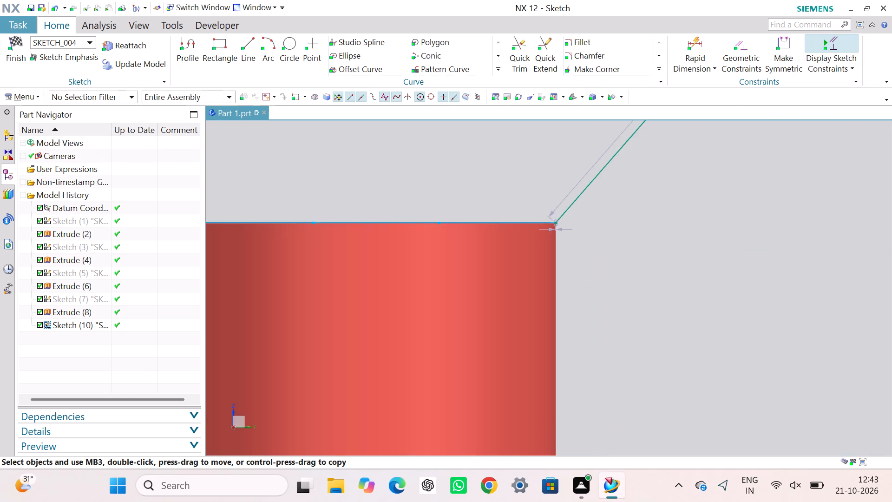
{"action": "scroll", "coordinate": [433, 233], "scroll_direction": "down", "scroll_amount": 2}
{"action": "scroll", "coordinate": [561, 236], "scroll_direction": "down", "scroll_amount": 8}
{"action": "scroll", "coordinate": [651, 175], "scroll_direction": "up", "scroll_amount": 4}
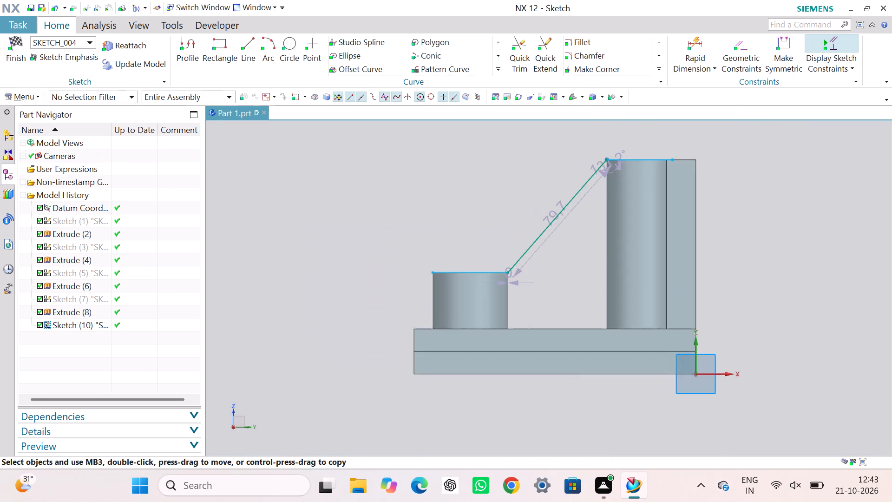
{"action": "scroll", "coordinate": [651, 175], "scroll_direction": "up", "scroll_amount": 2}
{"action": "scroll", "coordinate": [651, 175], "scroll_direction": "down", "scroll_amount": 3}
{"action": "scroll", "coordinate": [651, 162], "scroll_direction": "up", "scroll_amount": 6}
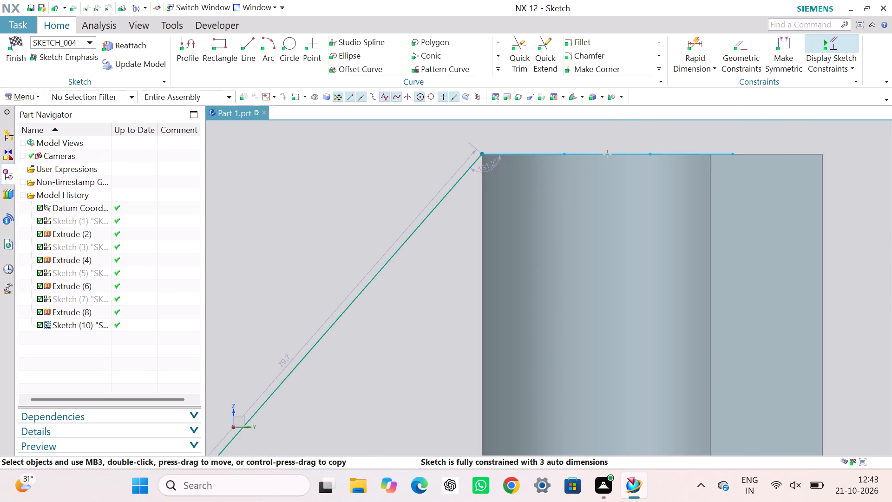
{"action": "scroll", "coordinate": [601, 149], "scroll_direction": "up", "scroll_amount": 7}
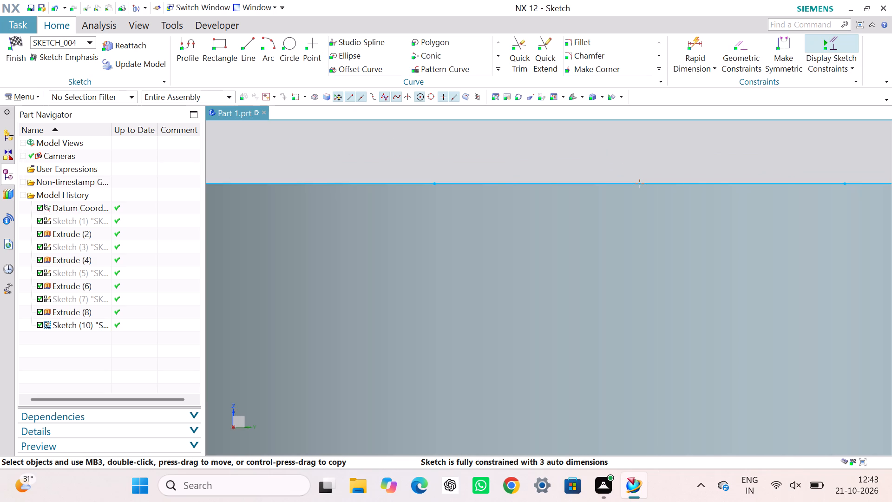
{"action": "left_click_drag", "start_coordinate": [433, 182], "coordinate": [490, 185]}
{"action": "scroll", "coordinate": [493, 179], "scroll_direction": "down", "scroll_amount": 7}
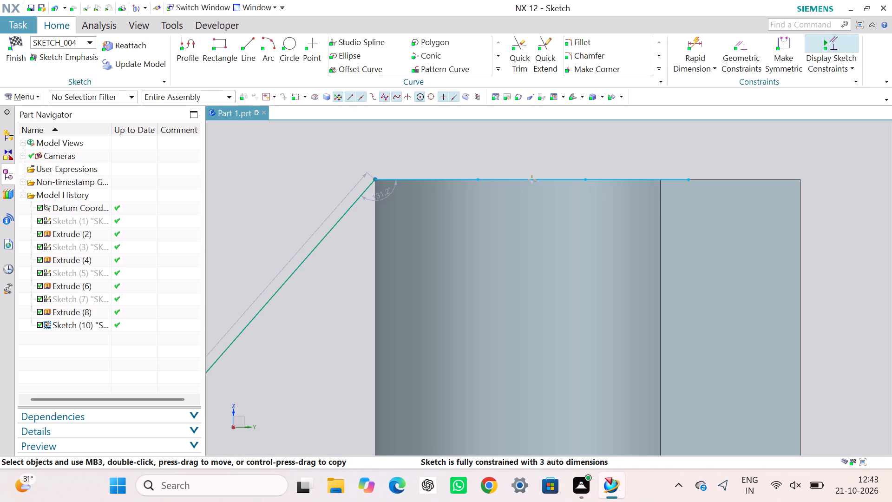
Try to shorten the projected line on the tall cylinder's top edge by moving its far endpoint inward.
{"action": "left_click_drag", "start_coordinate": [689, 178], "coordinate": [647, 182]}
Finish SKETCH_004 and return to the 3D model with both cylinders in view.
{"action": "left_click", "coordinate": [18, 42]}
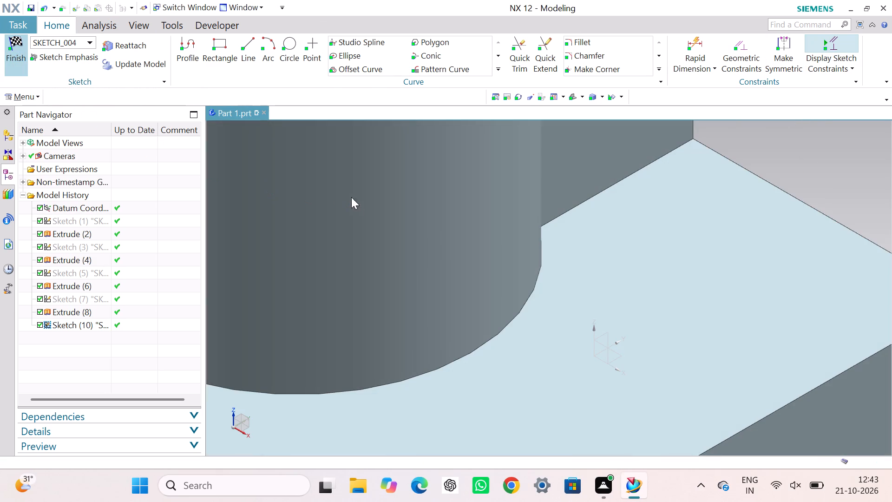
{"action": "scroll", "coordinate": [351, 197], "scroll_direction": "down", "scroll_amount": 12}
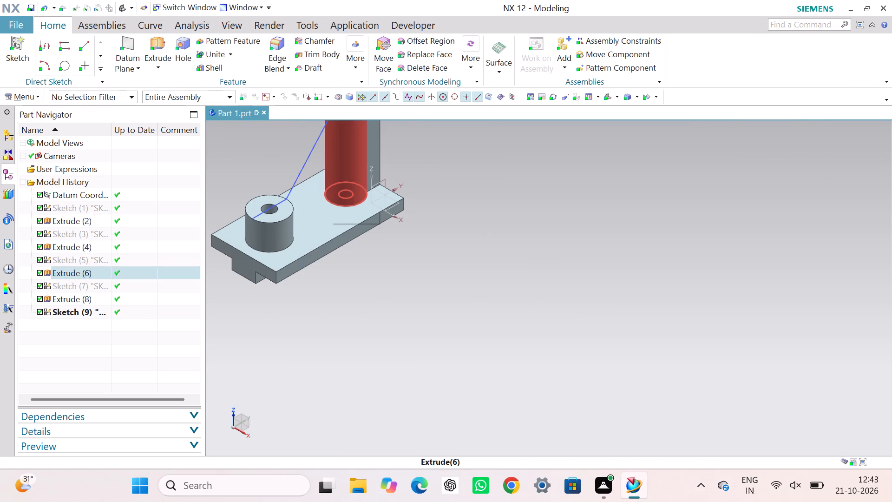
{"action": "scroll", "coordinate": [428, 261], "scroll_direction": "up", "scroll_amount": 3}
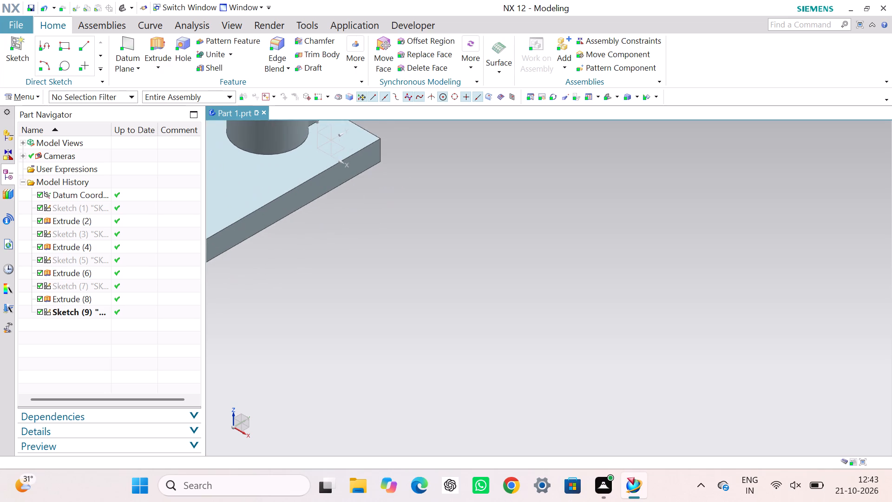
{"action": "scroll", "coordinate": [421, 247], "scroll_direction": "down", "scroll_amount": 4}
{"action": "middle_click_drag", "start_coordinate": [421, 246], "coordinate": [512, 318]}
{"action": "right_click_drag", "start_coordinate": [421, 246], "coordinate": [512, 318]}
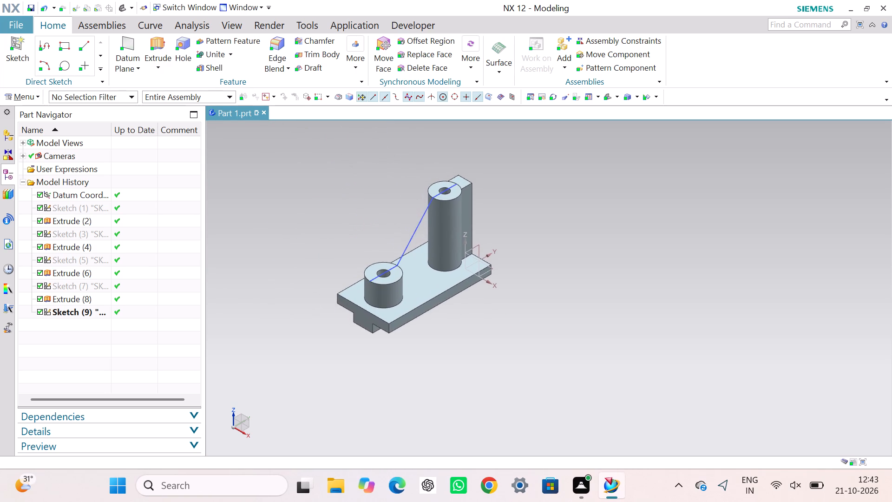
{"action": "scroll", "coordinate": [466, 289], "scroll_direction": "up", "scroll_amount": 2}
{"action": "scroll", "coordinate": [463, 285], "scroll_direction": "down", "scroll_amount": 1}
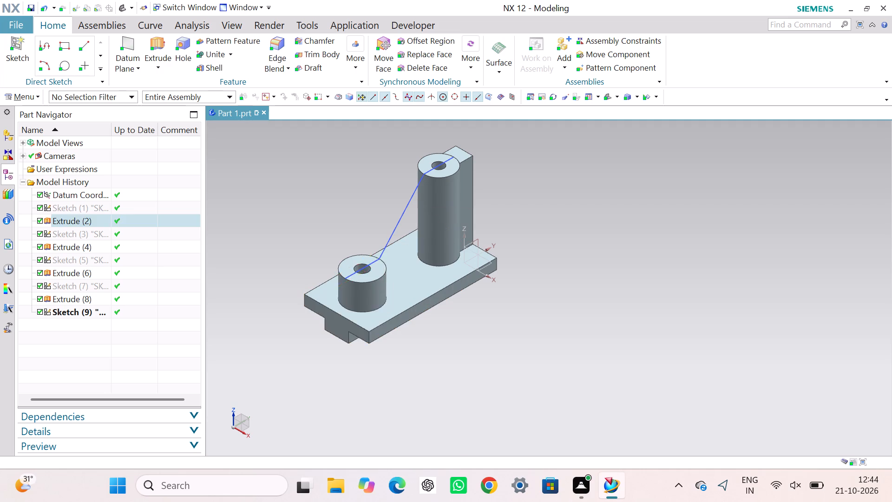
Reopen SKETCH_004, containing the sloping line between the cylinders, using Edit with Rollback.
{"action": "left_click", "coordinate": [408, 209]}
{"action": "right_click", "coordinate": [408, 208]}
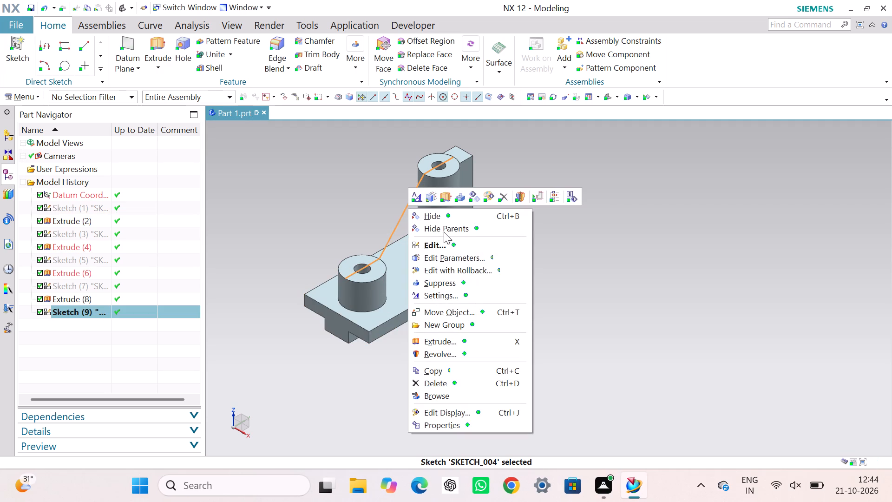
{"action": "left_click", "coordinate": [449, 267]}
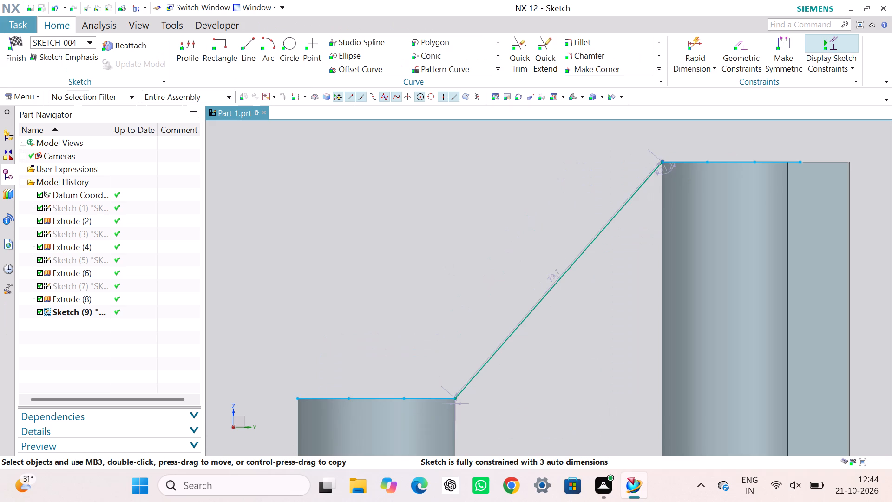
Draw a Profile from the short cylinder's inner top corner 30 mm down, about 52 mm across, and about 90 mm up to the tall cylinder's corner.
{"action": "scroll", "coordinate": [510, 372], "scroll_direction": "down", "scroll_amount": 1}
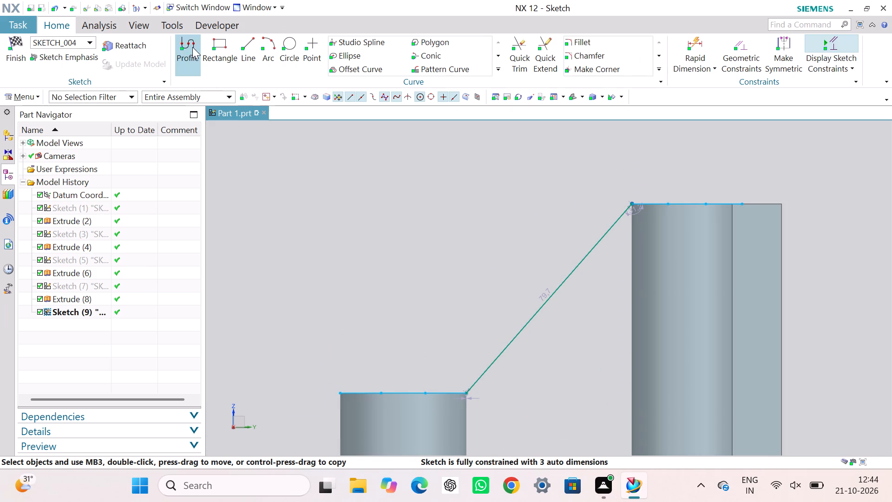
{"action": "left_click", "coordinate": [192, 47]}
{"action": "scroll", "coordinate": [502, 414], "scroll_direction": "up", "scroll_amount": 2}
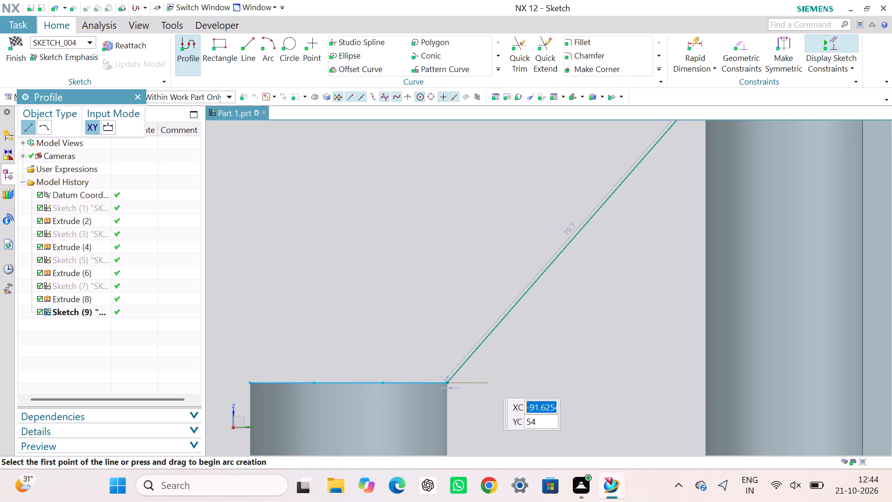
{"action": "left_click", "coordinate": [447, 384]}
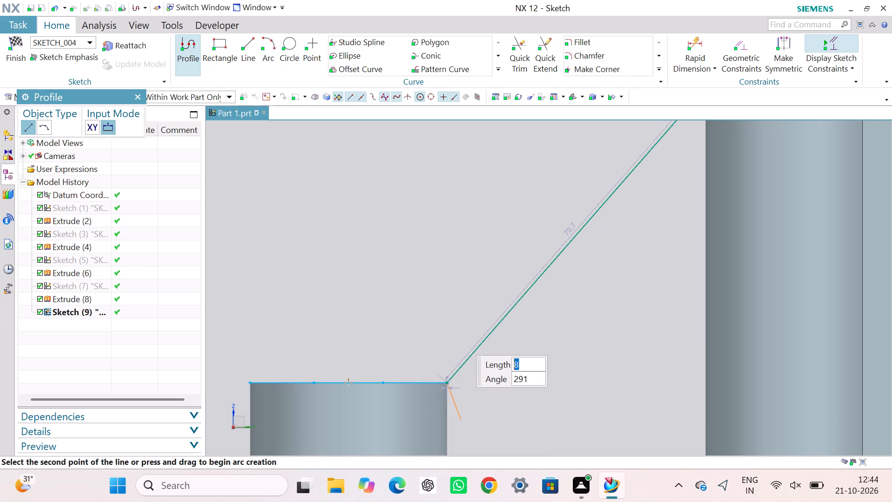
{"action": "scroll", "coordinate": [458, 407], "scroll_direction": "down", "scroll_amount": 6}
{"action": "right_click_drag", "start_coordinate": [457, 393], "coordinate": [454, 260]}
{"action": "middle_click_drag", "start_coordinate": [457, 393], "coordinate": [454, 260]}
{"action": "scroll", "coordinate": [454, 257], "scroll_direction": "up", "scroll_amount": 5}
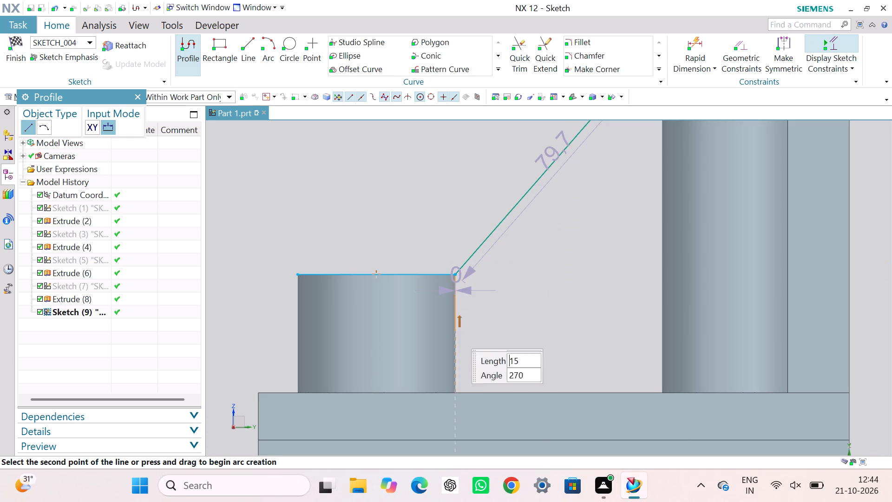
{"action": "left_click", "coordinate": [455, 393]}
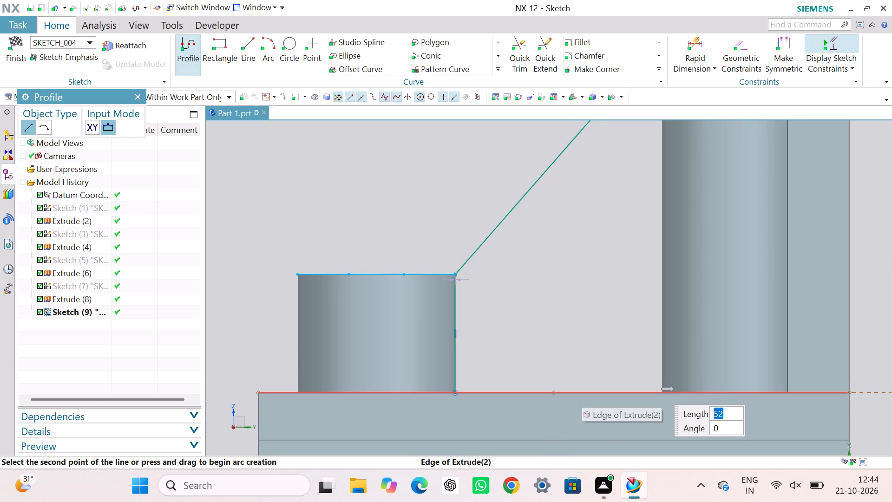
{"action": "left_click", "coordinate": [663, 391]}
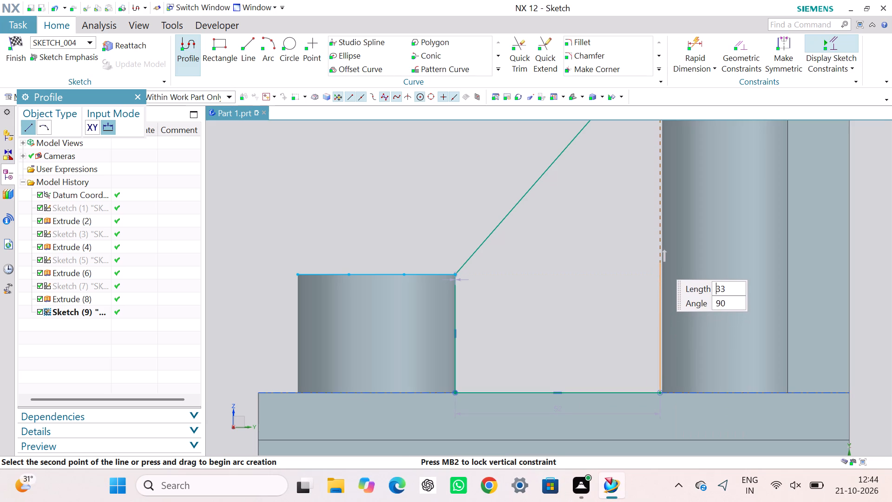
{"action": "scroll", "coordinate": [661, 264], "scroll_direction": "down", "scroll_amount": 4}
{"action": "scroll", "coordinate": [659, 193], "scroll_direction": "up", "scroll_amount": 3}
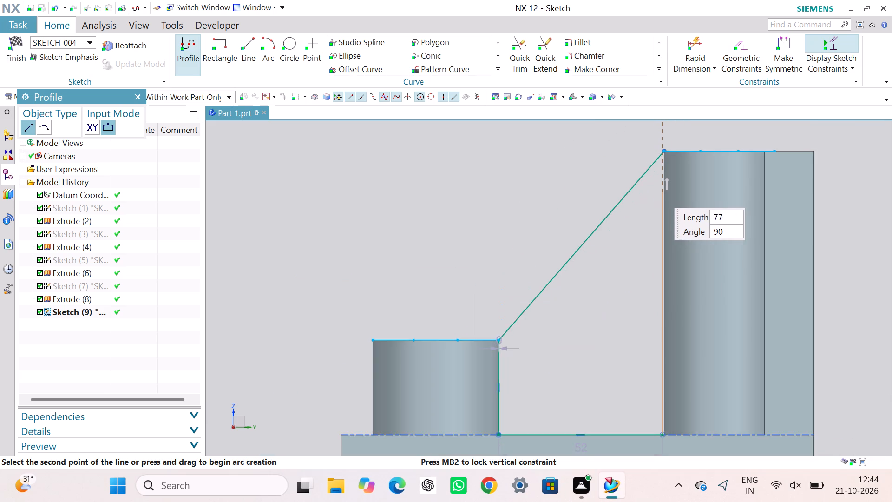
{"action": "scroll", "coordinate": [659, 192], "scroll_direction": "up", "scroll_amount": 2}
{"action": "middle_click_drag", "start_coordinate": [659, 192], "coordinate": [652, 250]}
{"action": "right_click_drag", "start_coordinate": [659, 192], "coordinate": [652, 250]}
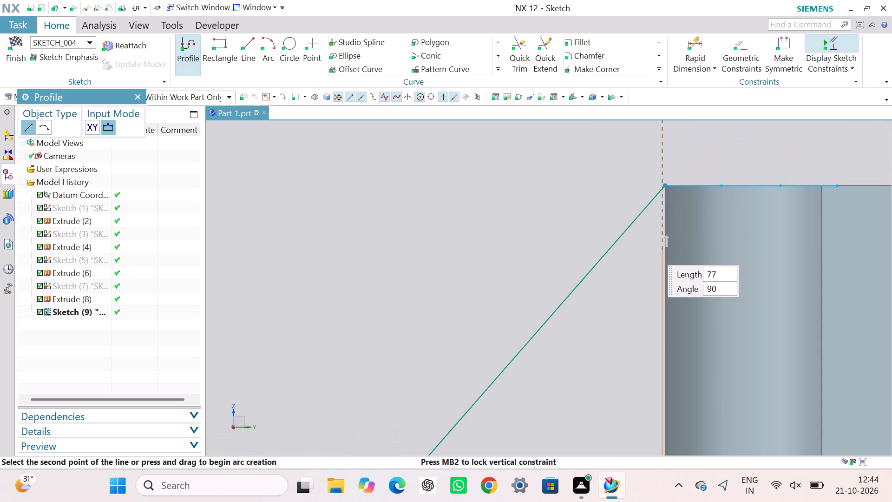
{"action": "left_click", "coordinate": [666, 187]}
{"action": "key", "text": "Escape"}
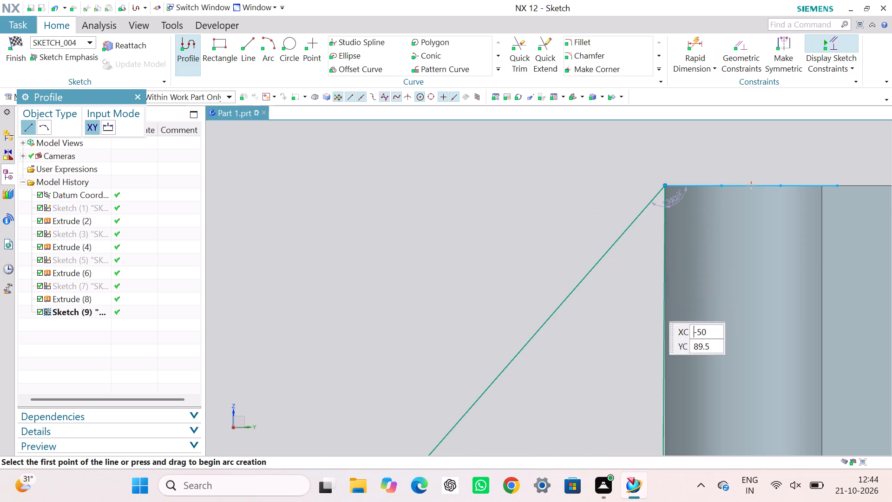
{"action": "key", "text": "Escape"}
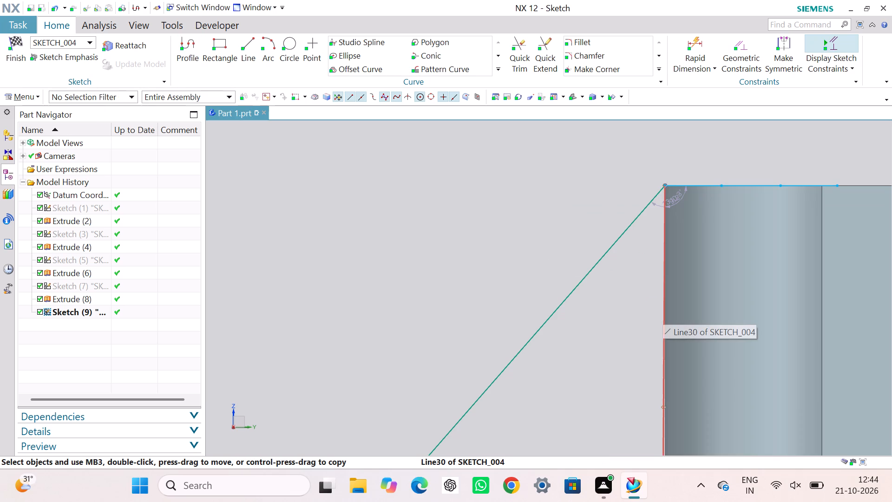
Apply a Vertical constraint to the new line along the tall cylinder's inner side.
{"action": "left_click", "coordinate": [662, 309]}
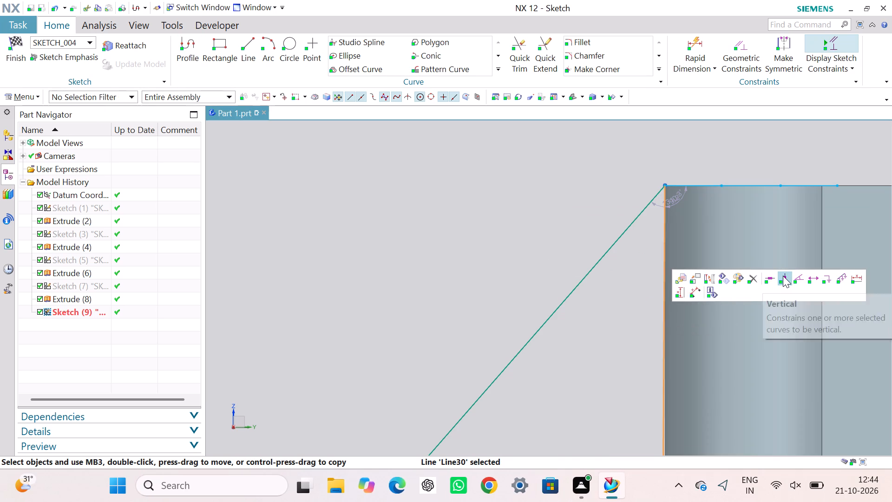
{"action": "left_click", "coordinate": [783, 276]}
{"action": "key", "text": "Escape"}
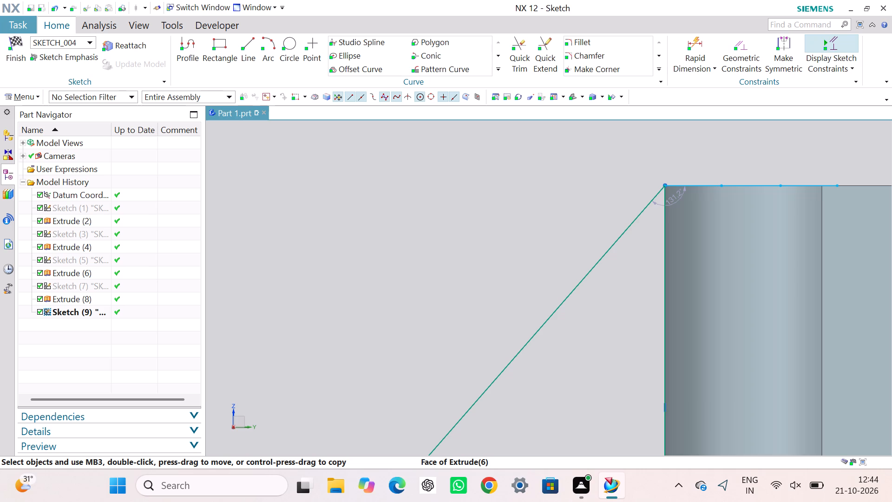
Examine how the sloping line, vertical line and projected top edge meet at the short cylinder's inner top corner.
{"action": "scroll", "coordinate": [614, 350], "scroll_direction": "down", "scroll_amount": 6}
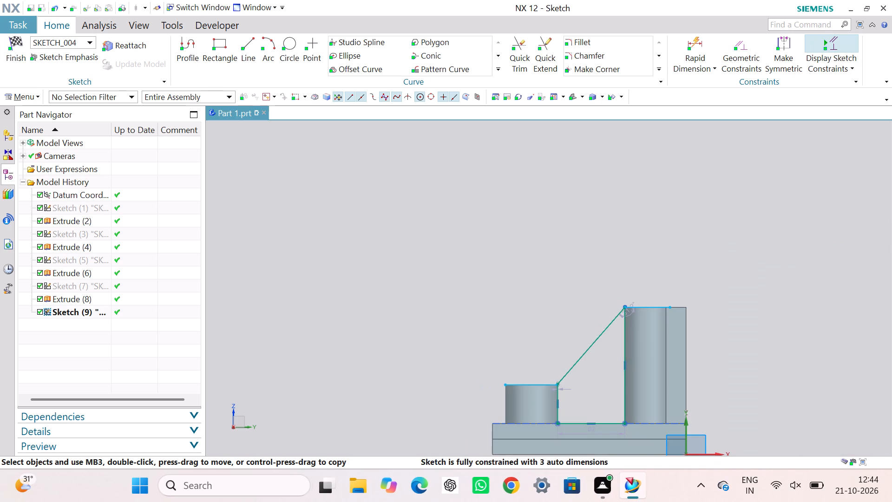
{"action": "scroll", "coordinate": [564, 368], "scroll_direction": "up", "scroll_amount": 2}
{"action": "scroll", "coordinate": [504, 383], "scroll_direction": "up", "scroll_amount": 5}
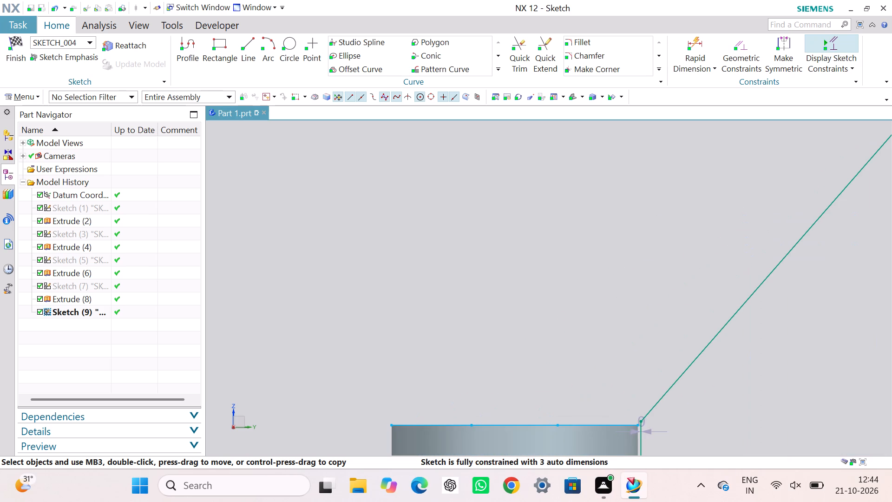
{"action": "scroll", "coordinate": [601, 429], "scroll_direction": "up", "scroll_amount": 3}
{"action": "scroll", "coordinate": [601, 421], "scroll_direction": "down", "scroll_amount": 1}
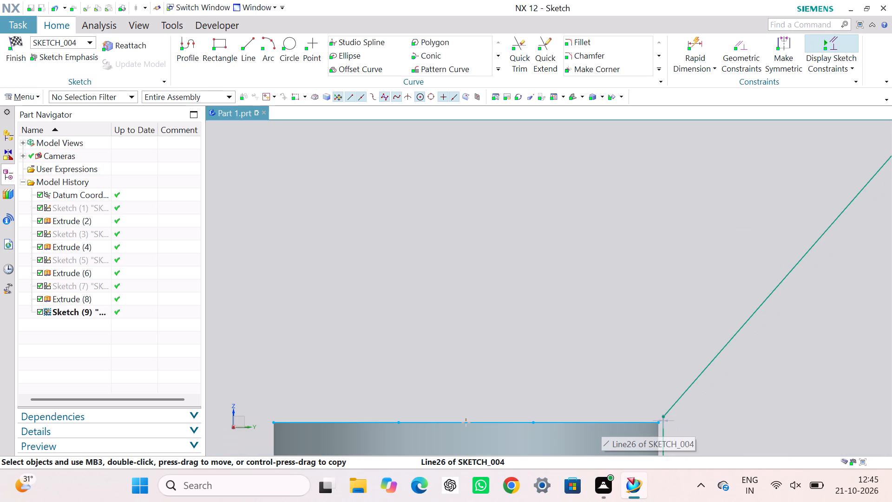
{"action": "scroll", "coordinate": [638, 397], "scroll_direction": "up", "scroll_amount": 2}
{"action": "scroll", "coordinate": [638, 397], "scroll_direction": "down", "scroll_amount": 1}
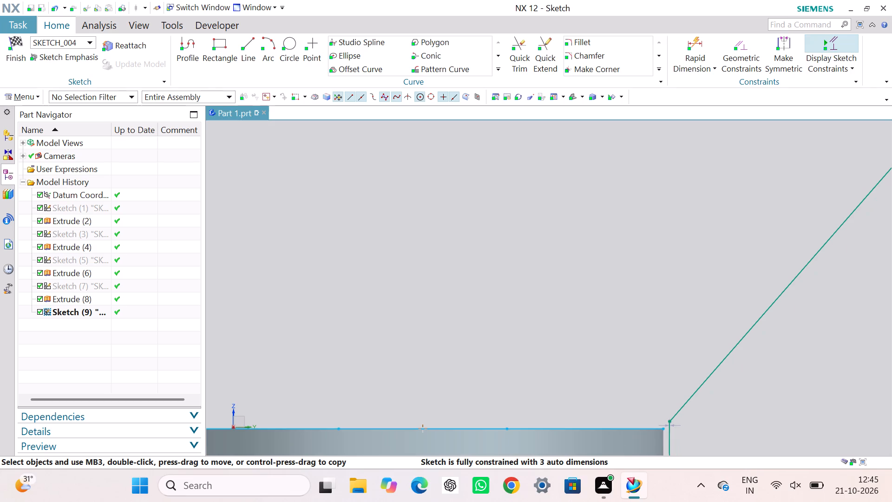
{"action": "scroll", "coordinate": [638, 397], "scroll_direction": "down", "scroll_amount": 4}
{"action": "scroll", "coordinate": [820, 350], "scroll_direction": "down", "scroll_amount": 3}
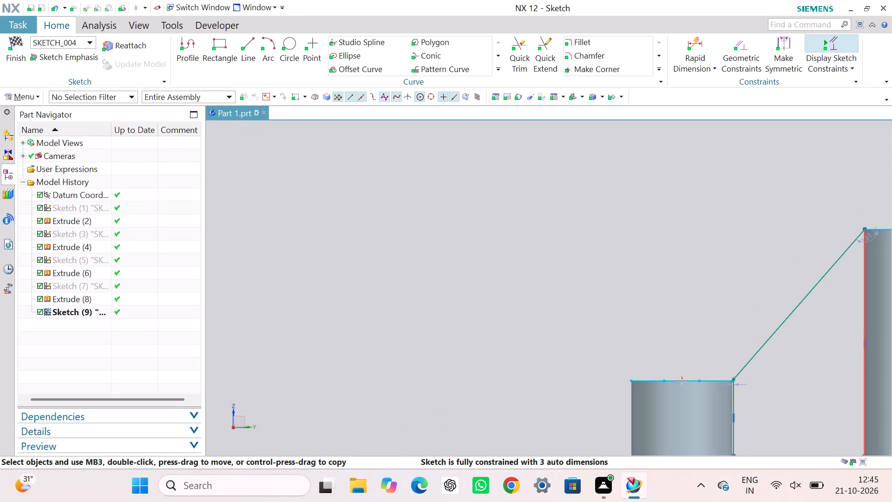
{"action": "scroll", "coordinate": [759, 410], "scroll_direction": "up", "scroll_amount": 8}
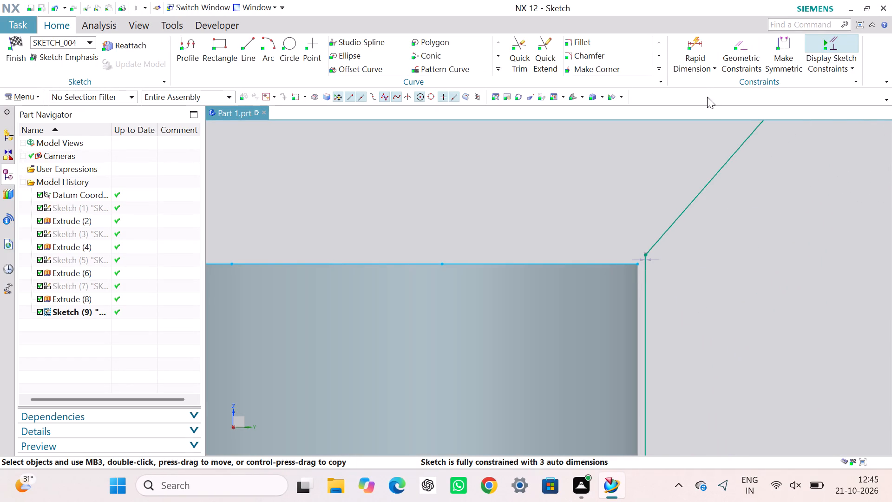
Apply a Coincident constraint between the short cylinder's projected top line endpoint and the vertical line's upper endpoint.
{"action": "left_click", "coordinate": [778, 47]}
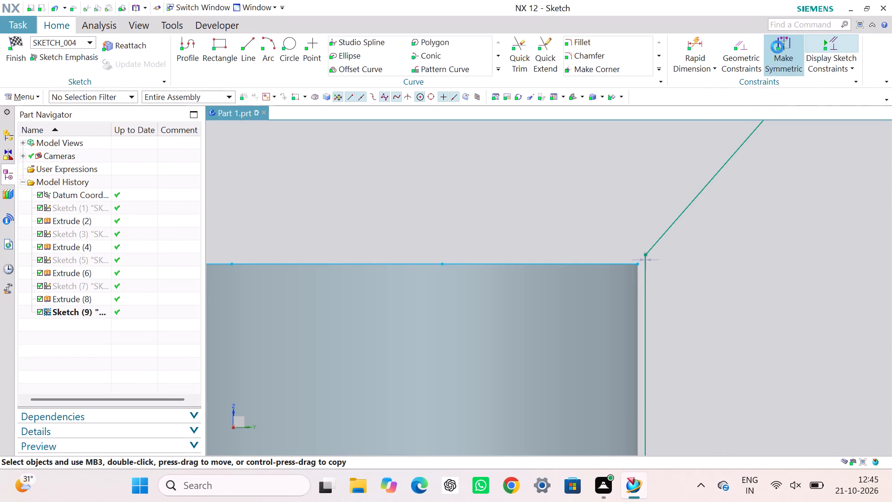
{"action": "left_click", "coordinate": [193, 253]}
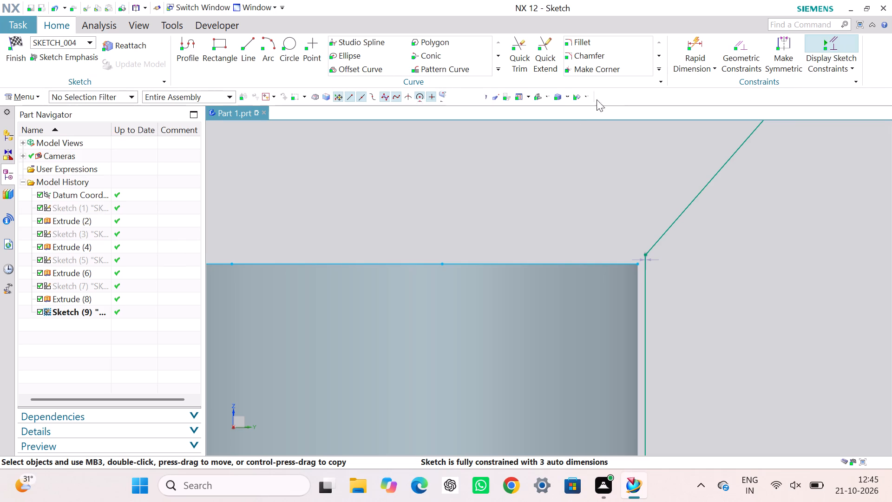
{"action": "left_click", "coordinate": [725, 50]}
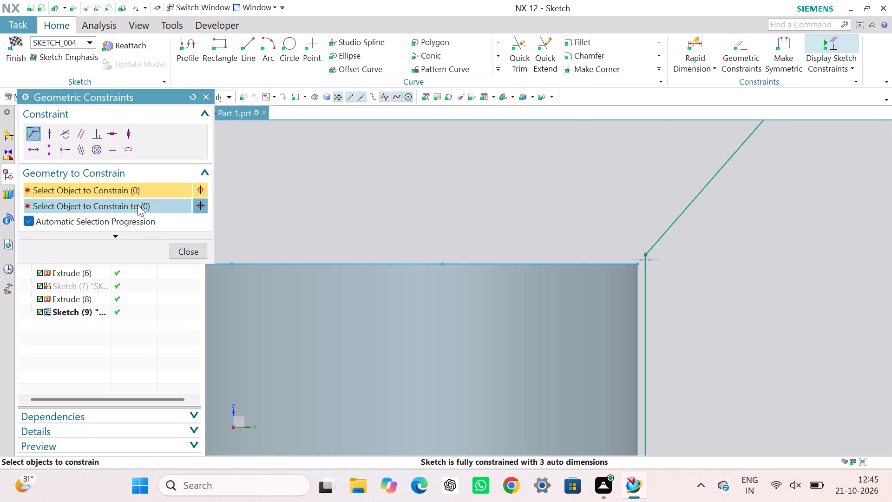
{"action": "left_click", "coordinate": [639, 267]}
{"action": "left_click", "coordinate": [643, 254]}
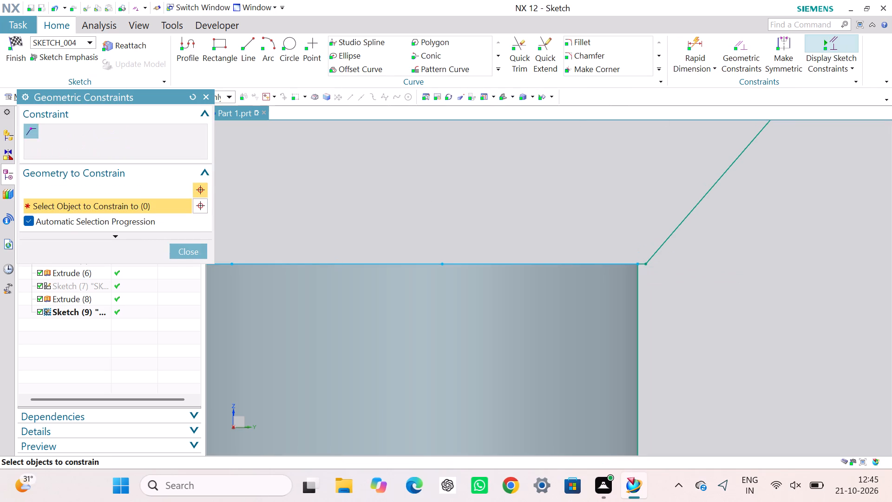
{"action": "scroll", "coordinate": [650, 277], "scroll_direction": "up", "scroll_amount": 6}
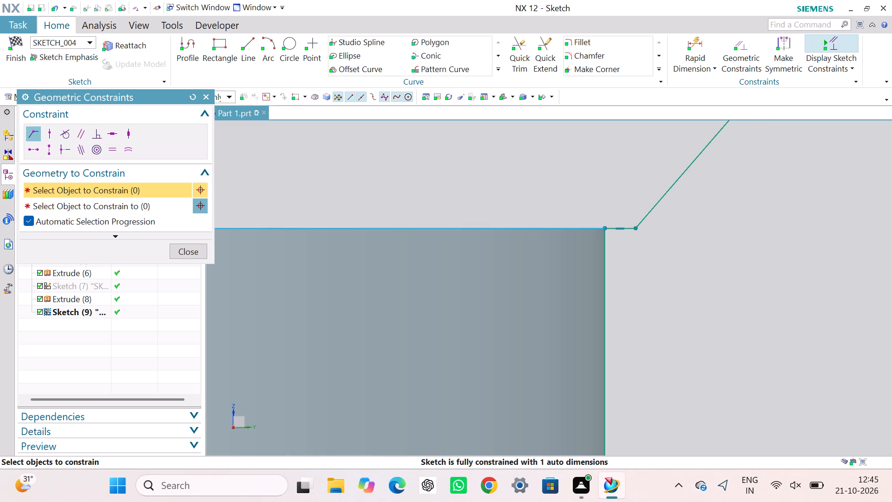
{"action": "key", "text": "Escape"}
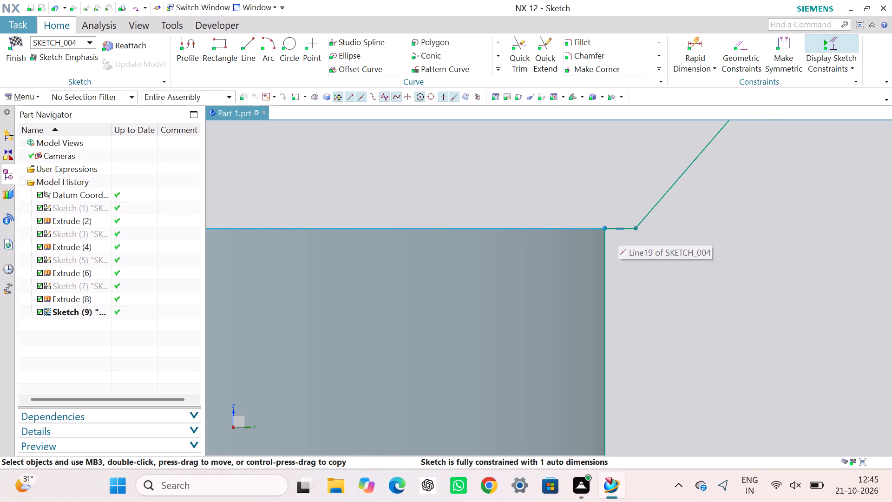
Delete the tiny horizontal line between the short cylinder's top corner and the sloping line's lower end.
{"action": "left_click", "coordinate": [618, 229]}
{"action": "key", "text": "Escape"}
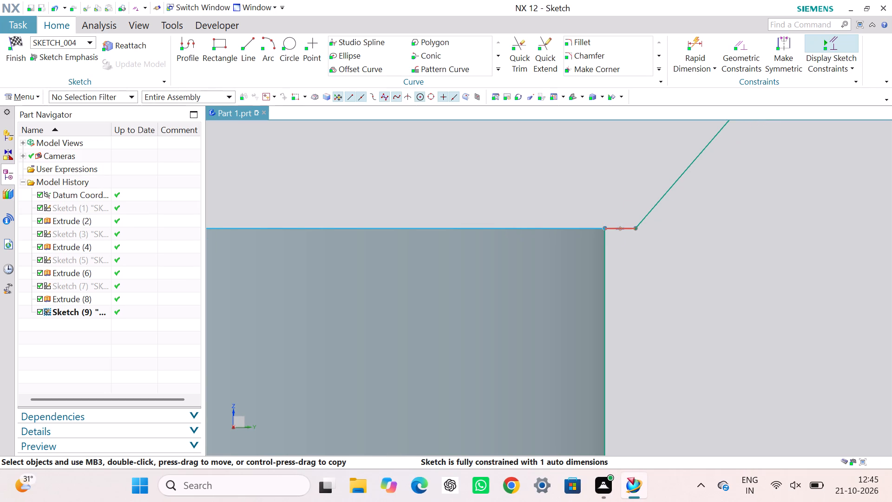
{"action": "left_click", "coordinate": [613, 230]}
{"action": "key", "text": "Delete"}
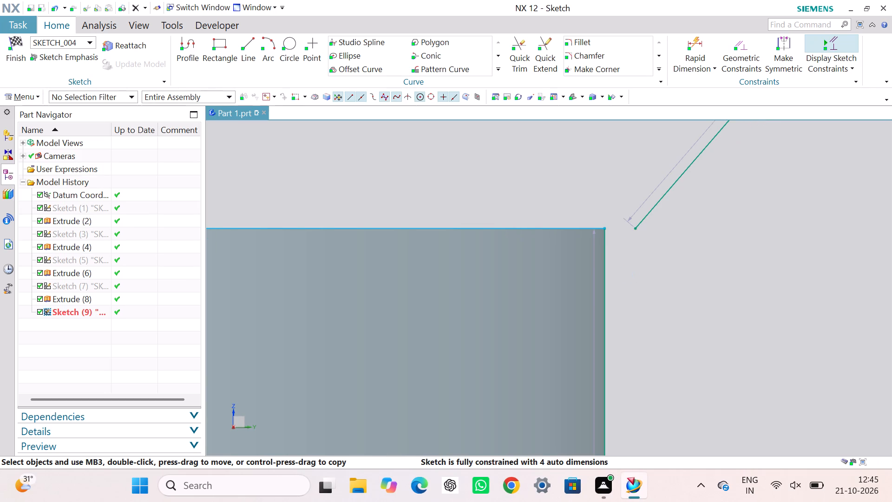
Delete the projected line along the short cylinder's top edge.
{"action": "left_click", "coordinate": [559, 226]}
{"action": "key", "text": "Delete"}
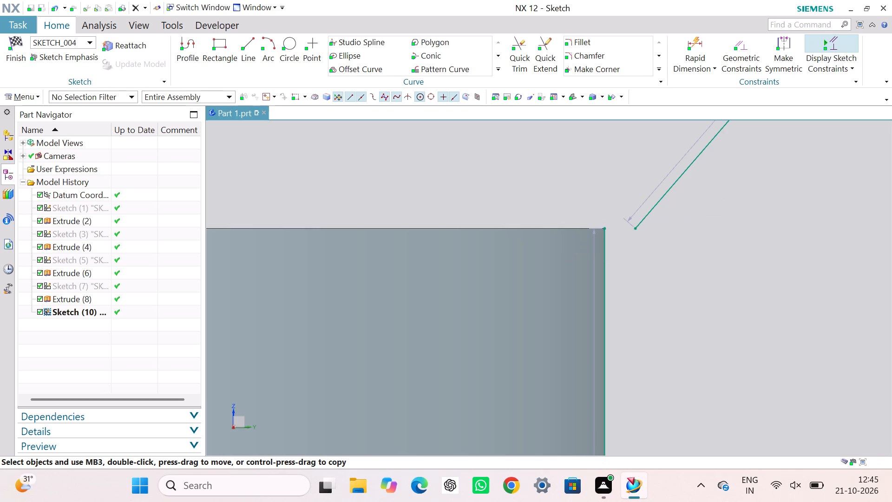
Delete the sloping line between the two cylinders from the sketch.
{"action": "left_click", "coordinate": [657, 205]}
{"action": "key", "text": "Delete"}
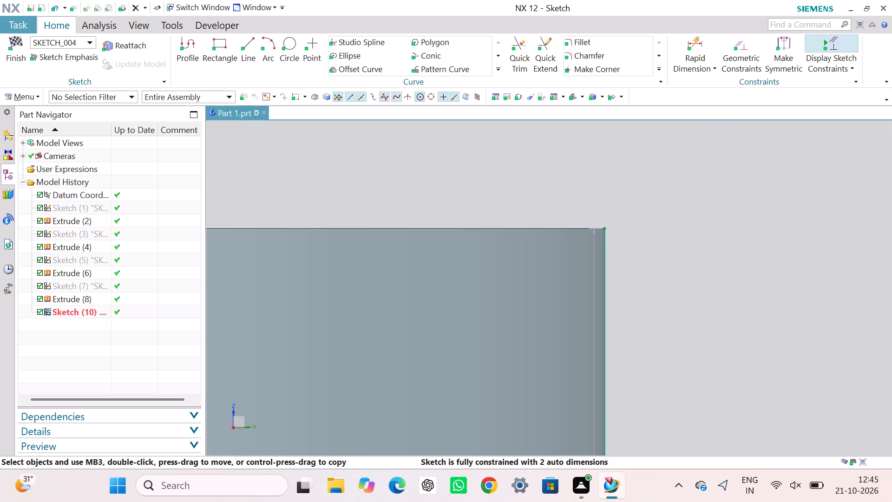
Delete the overlapping sketch lines along the tall cylinder's top edge.
{"action": "scroll", "coordinate": [677, 240], "scroll_direction": "down", "scroll_amount": 14}
{"action": "scroll", "coordinate": [740, 210], "scroll_direction": "down", "scroll_amount": 2}
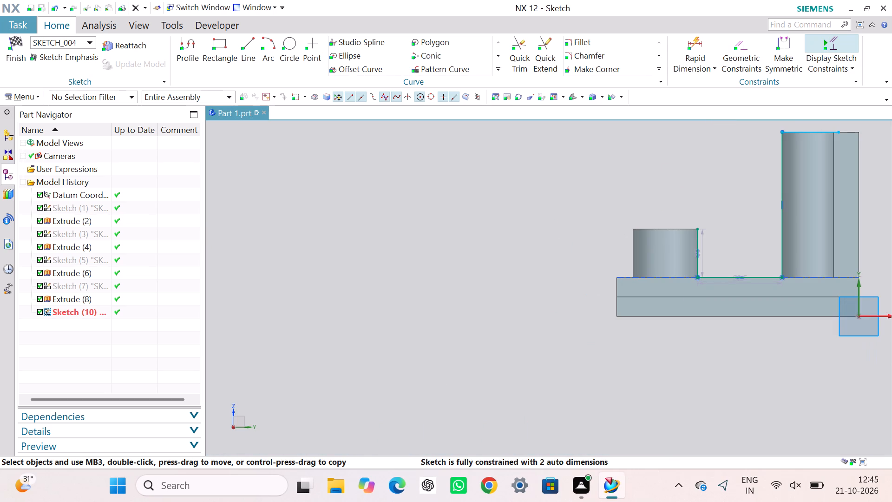
{"action": "scroll", "coordinate": [779, 164], "scroll_direction": "up", "scroll_amount": 3}
{"action": "scroll", "coordinate": [783, 158], "scroll_direction": "down", "scroll_amount": 2}
{"action": "scroll", "coordinate": [785, 154], "scroll_direction": "up", "scroll_amount": 3}
{"action": "scroll", "coordinate": [782, 156], "scroll_direction": "down", "scroll_amount": 6}
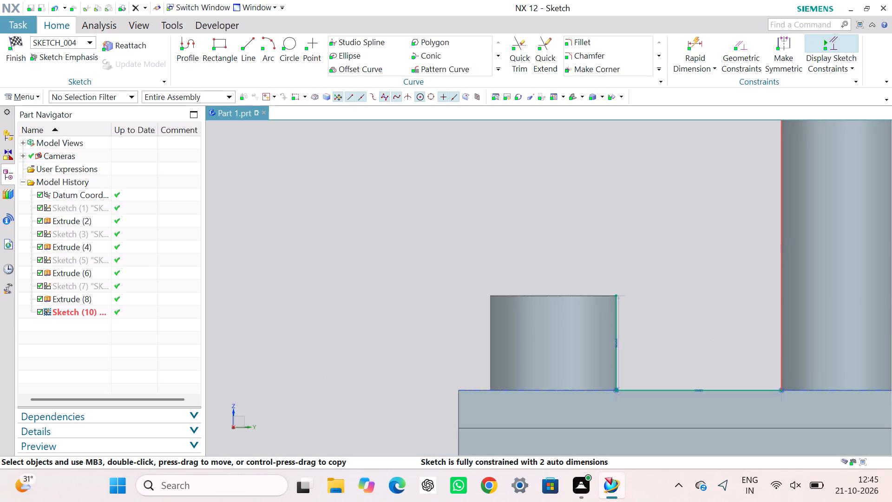
{"action": "scroll", "coordinate": [779, 162], "scroll_direction": "down", "scroll_amount": 2}
{"action": "scroll", "coordinate": [795, 145], "scroll_direction": "up", "scroll_amount": 5}
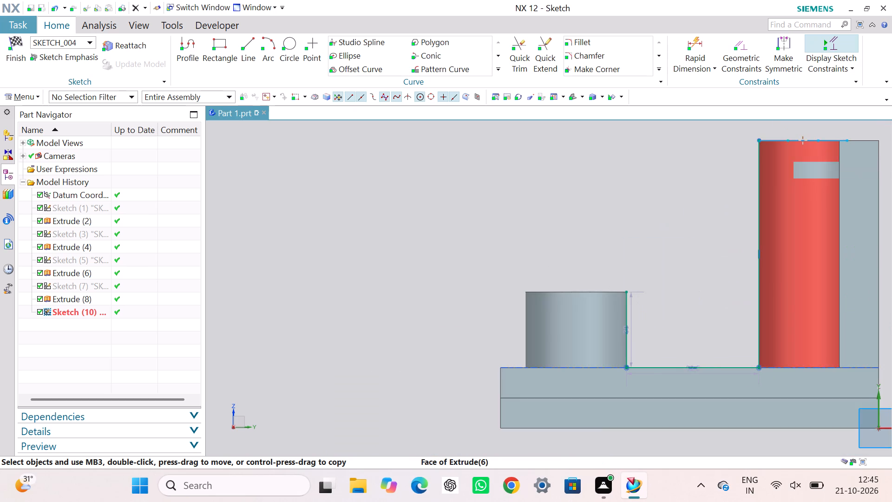
{"action": "left_click", "coordinate": [799, 140]}
{"action": "key", "text": "Delete"}
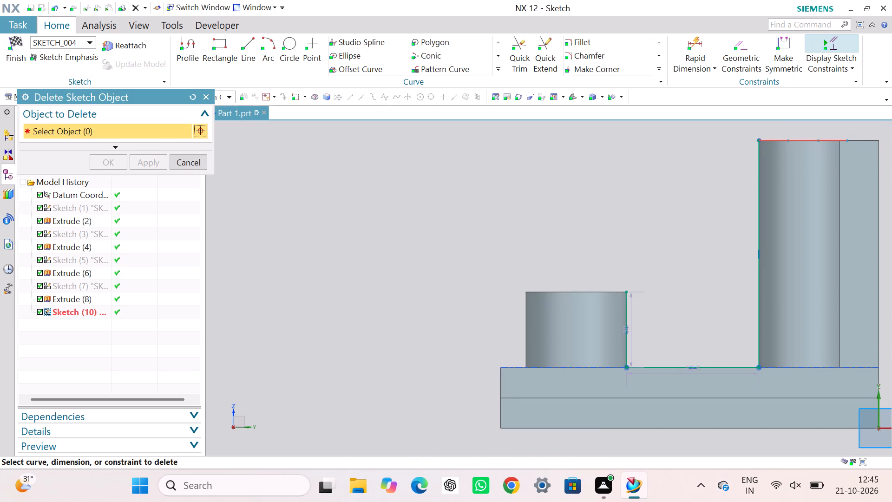
{"action": "left_click", "coordinate": [787, 140]}
{"action": "key", "text": "Delete"}
{"action": "key", "text": "Delete"}
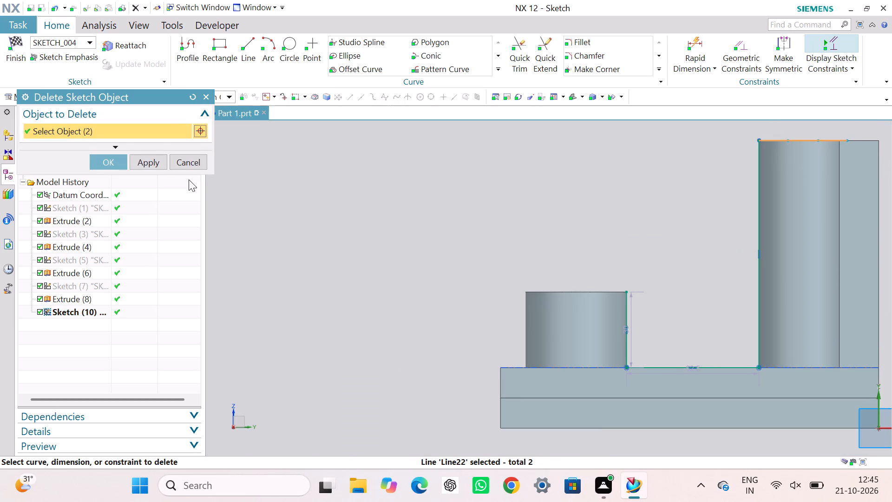
{"action": "left_click", "coordinate": [112, 162]}
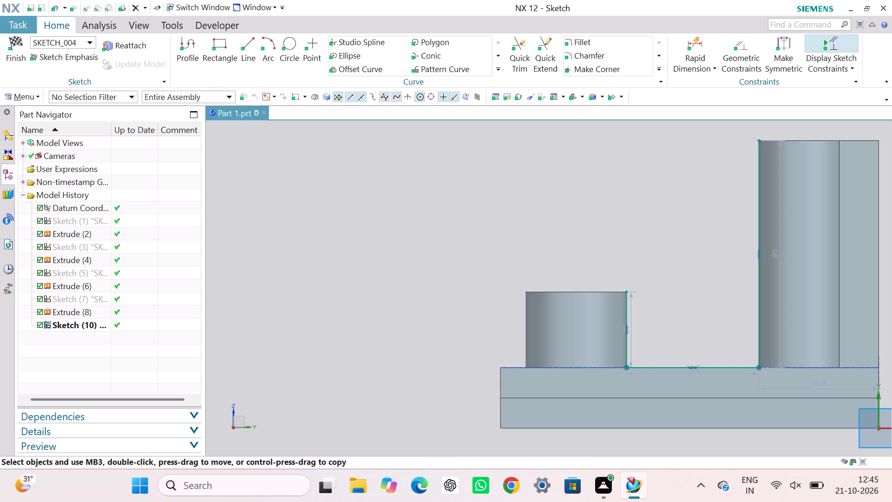
{"action": "left_click", "coordinate": [662, 208]}
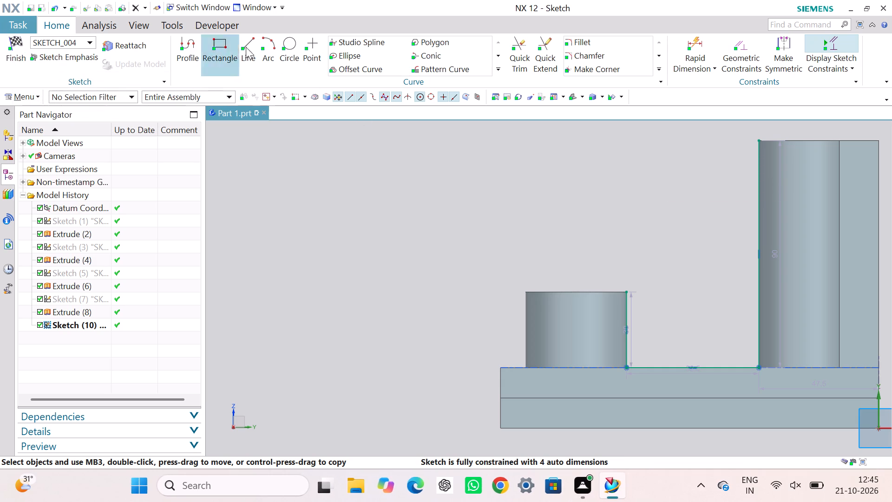
Draw a sloping line about 79.7 mm long from the short cylinder's inner top corner to the tall cylinder's, and finish the sketch.
{"action": "left_click", "coordinate": [189, 47]}
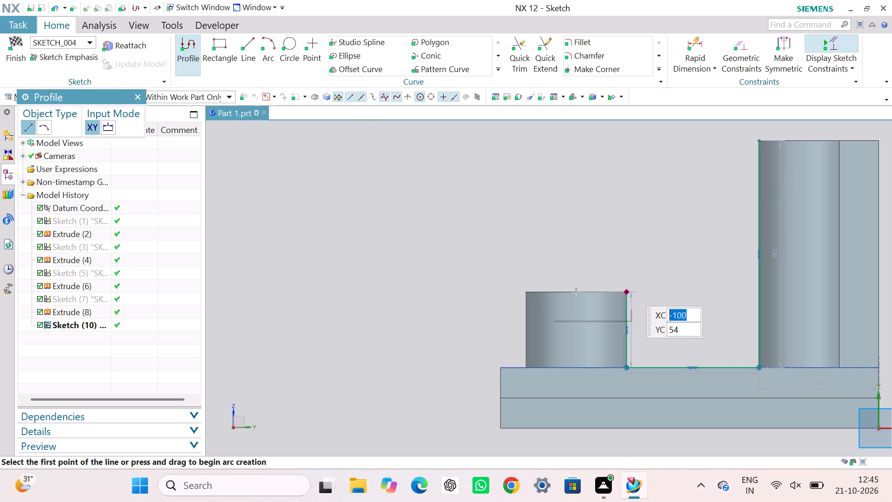
{"action": "left_click", "coordinate": [626, 291]}
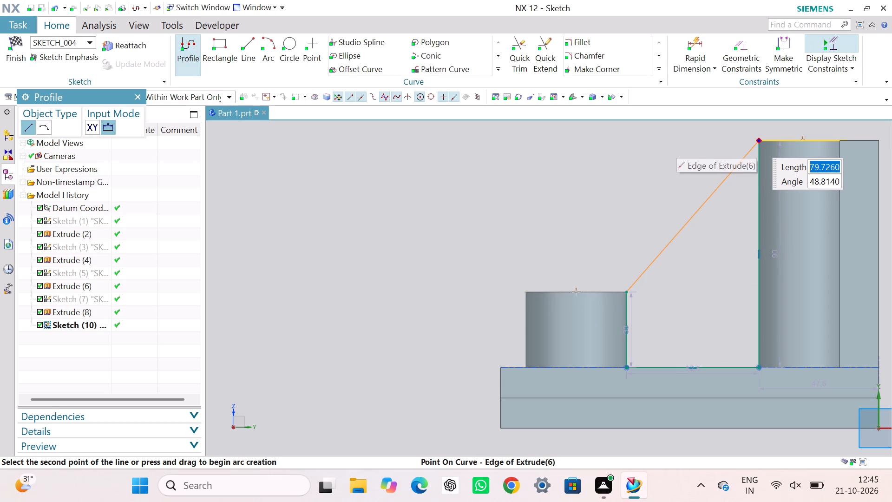
{"action": "left_click", "coordinate": [758, 141]}
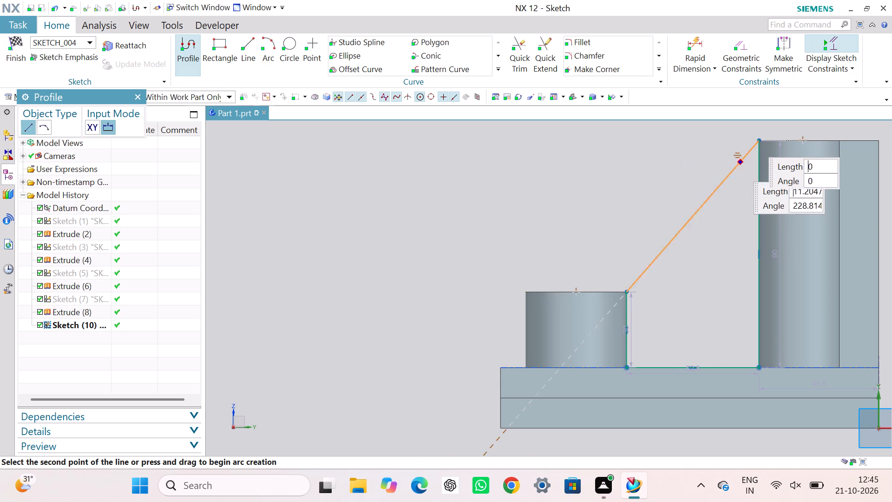
{"action": "key", "text": "Escape"}
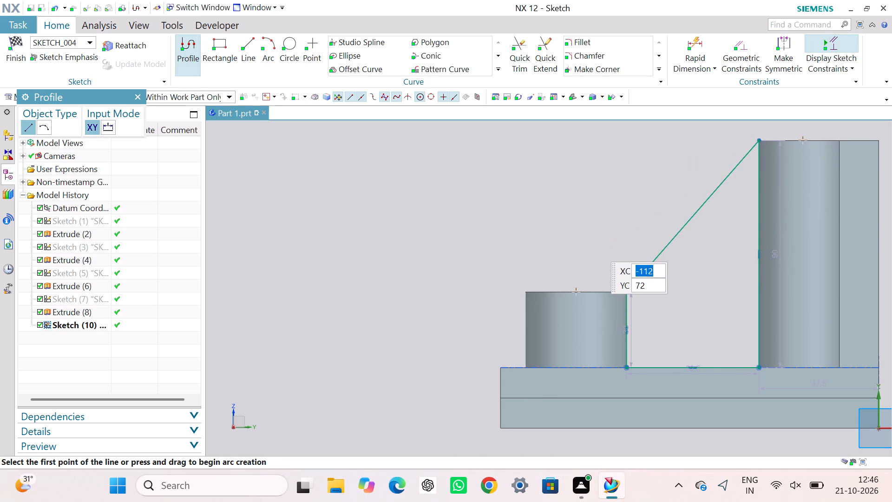
{"action": "key", "text": "Escape"}
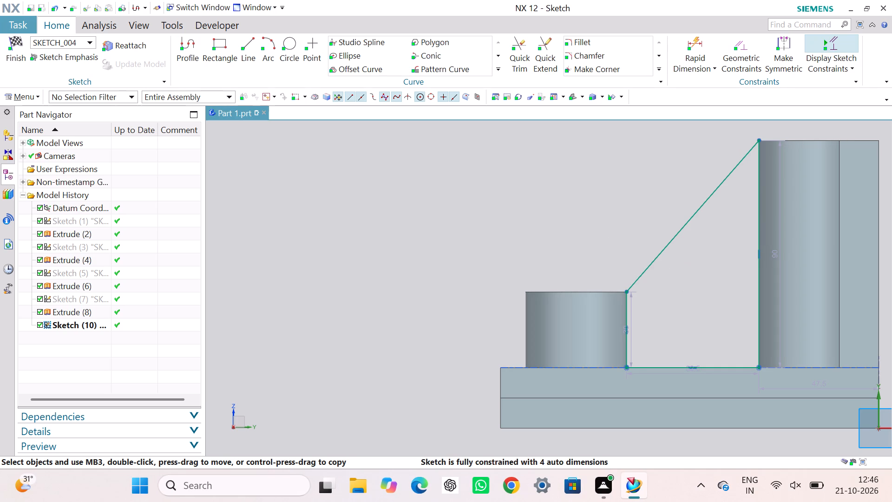
{"action": "left_click", "coordinate": [13, 47]}
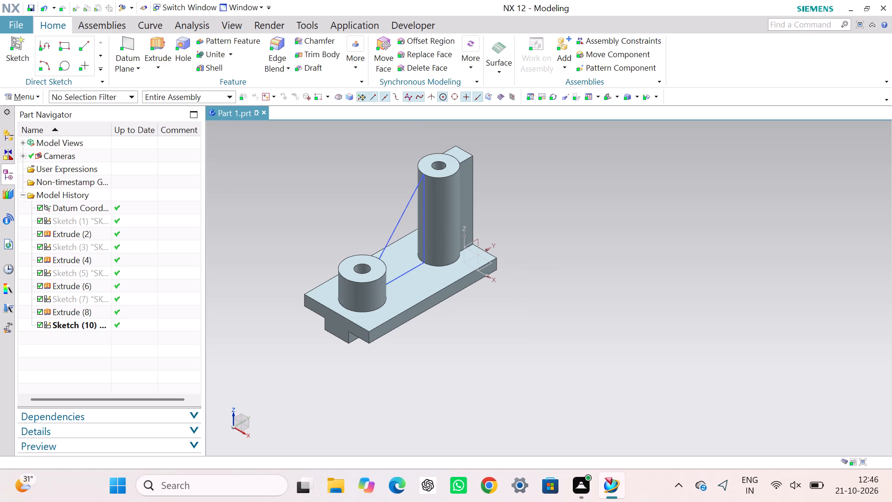
Examine the closed web sketch between the cylinders from several angles.
{"action": "middle_click_drag", "start_coordinate": [510, 329], "coordinate": [580, 346]}
{"action": "right_click_drag", "start_coordinate": [504, 332], "coordinate": [580, 346]}
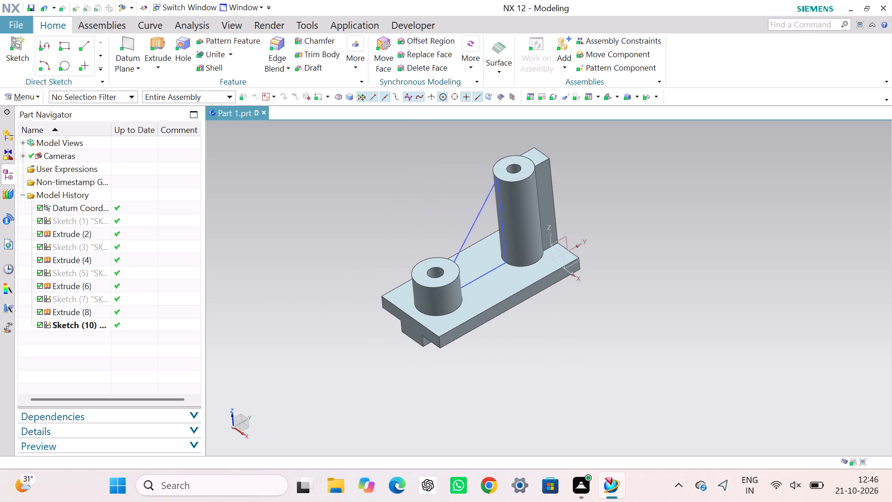
{"action": "middle_click_drag", "start_coordinate": [539, 346], "coordinate": [531, 356]}
{"action": "right_click_drag", "start_coordinate": [532, 350], "coordinate": [531, 356]}
{"action": "middle_click_drag", "start_coordinate": [531, 355], "coordinate": [531, 355]}
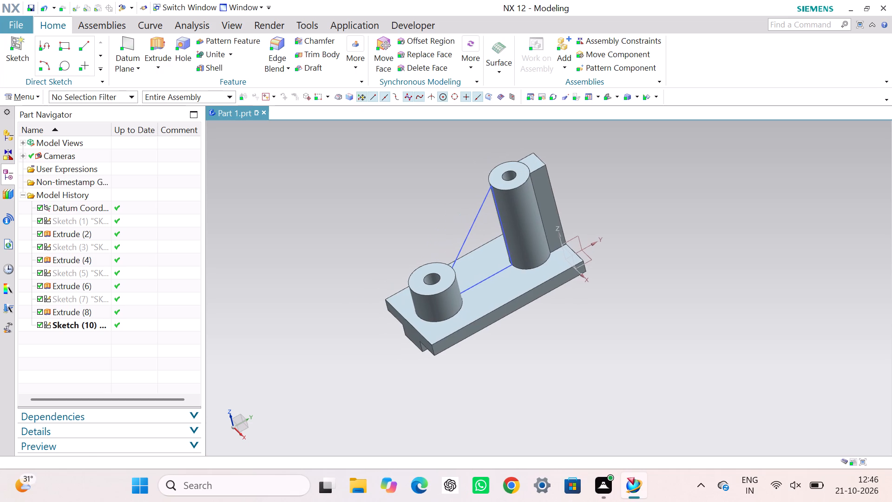
{"action": "middle_click_drag", "start_coordinate": [531, 355], "coordinate": [526, 326]}
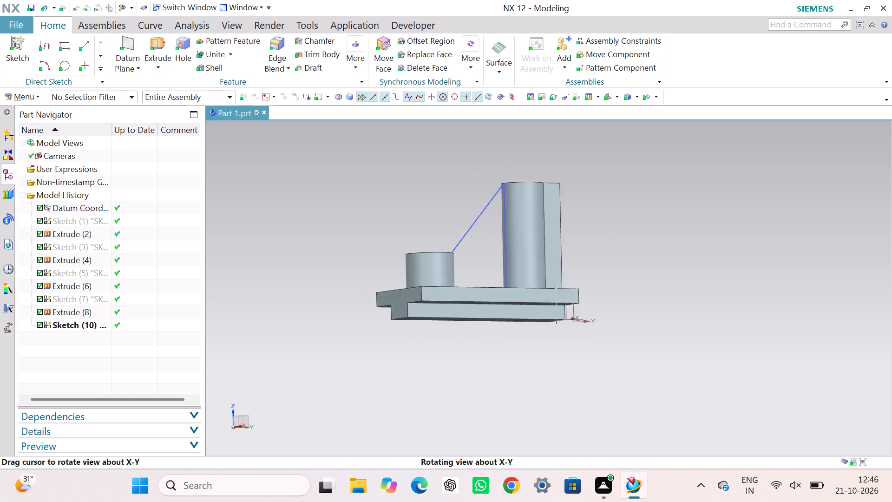
{"action": "middle_click_drag", "start_coordinate": [526, 326], "coordinate": [529, 383]}
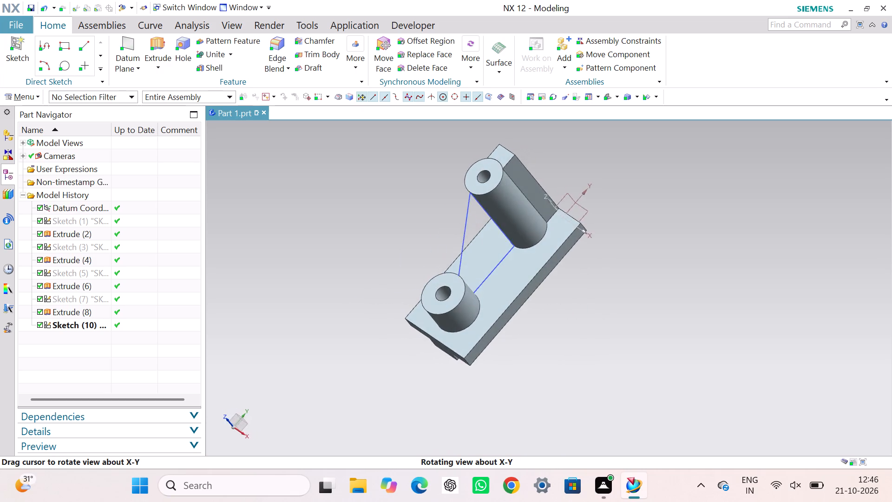
{"action": "middle_click_drag", "start_coordinate": [529, 383], "coordinate": [515, 376]}
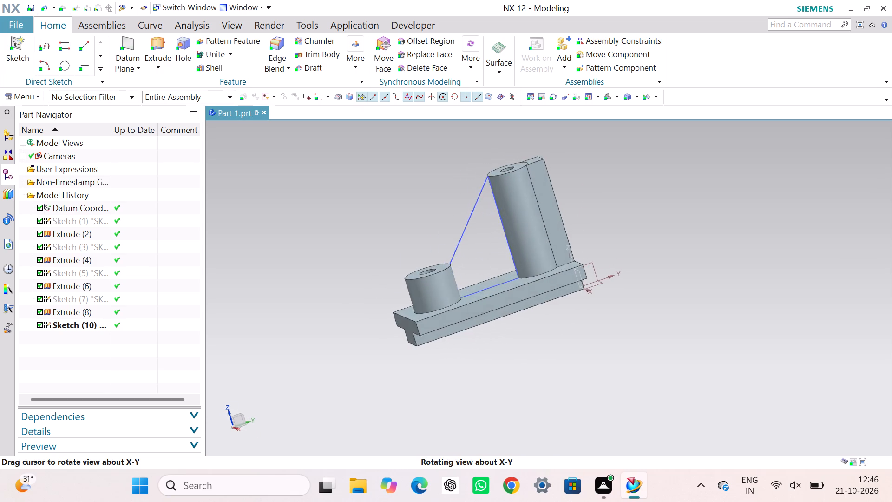
{"action": "middle_click_drag", "start_coordinate": [515, 376], "coordinate": [533, 388]}
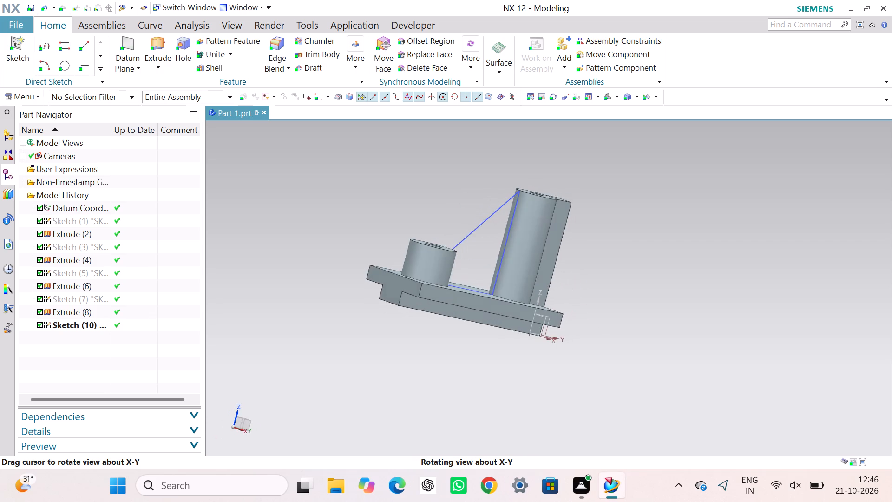
{"action": "middle_click_drag", "start_coordinate": [533, 388], "coordinate": [519, 390]}
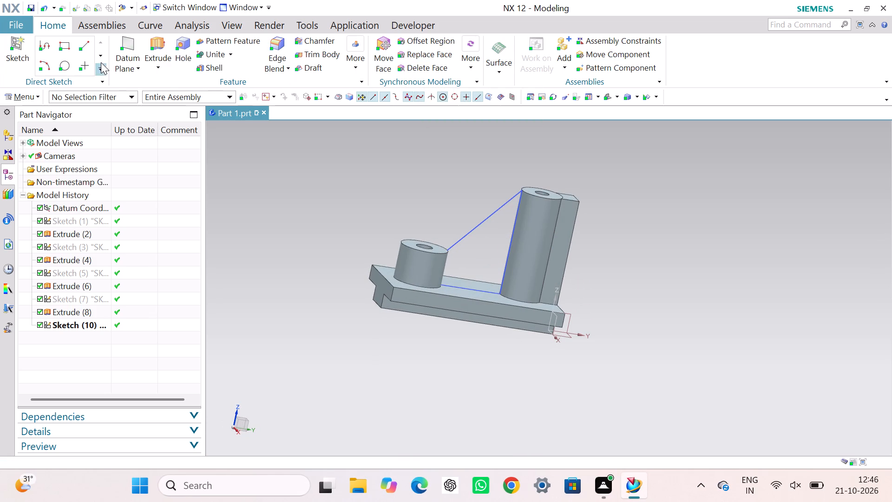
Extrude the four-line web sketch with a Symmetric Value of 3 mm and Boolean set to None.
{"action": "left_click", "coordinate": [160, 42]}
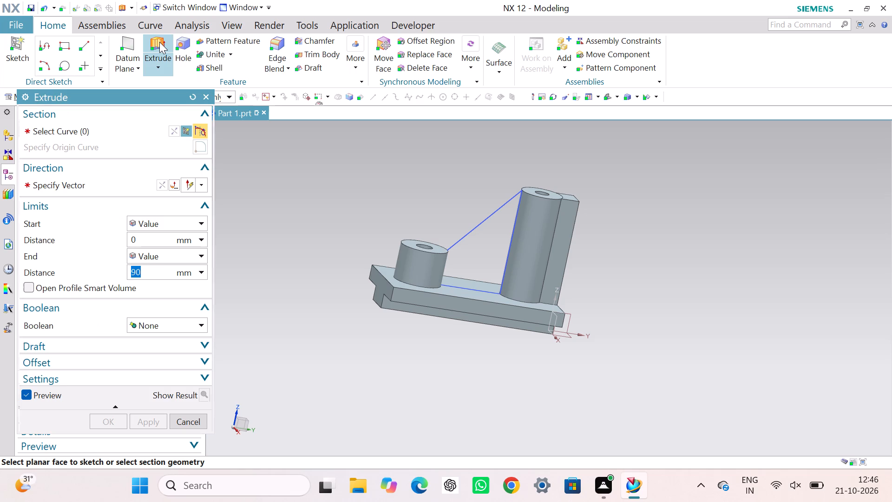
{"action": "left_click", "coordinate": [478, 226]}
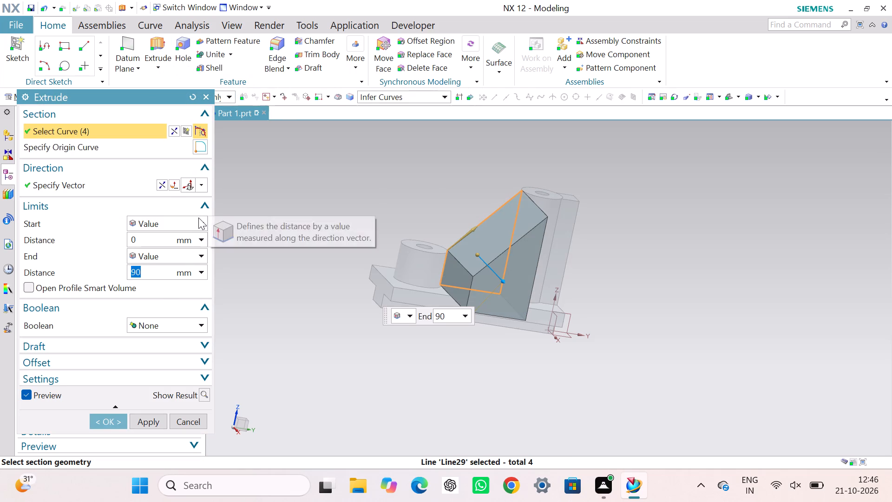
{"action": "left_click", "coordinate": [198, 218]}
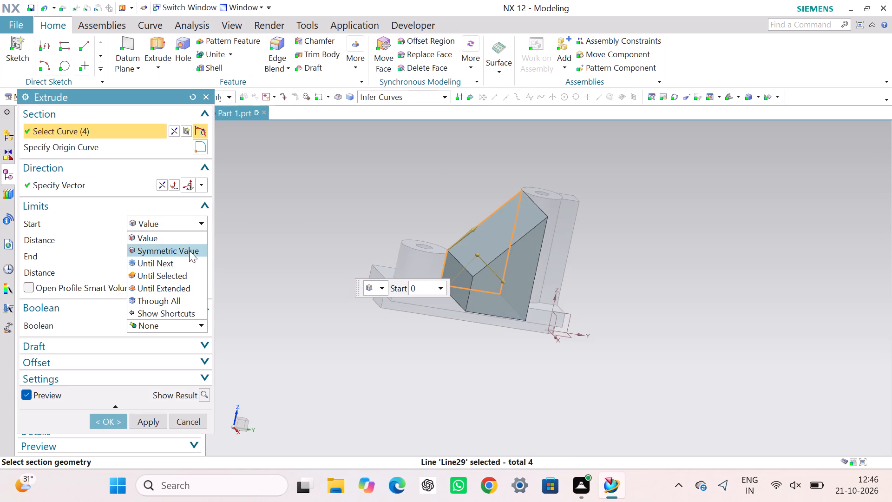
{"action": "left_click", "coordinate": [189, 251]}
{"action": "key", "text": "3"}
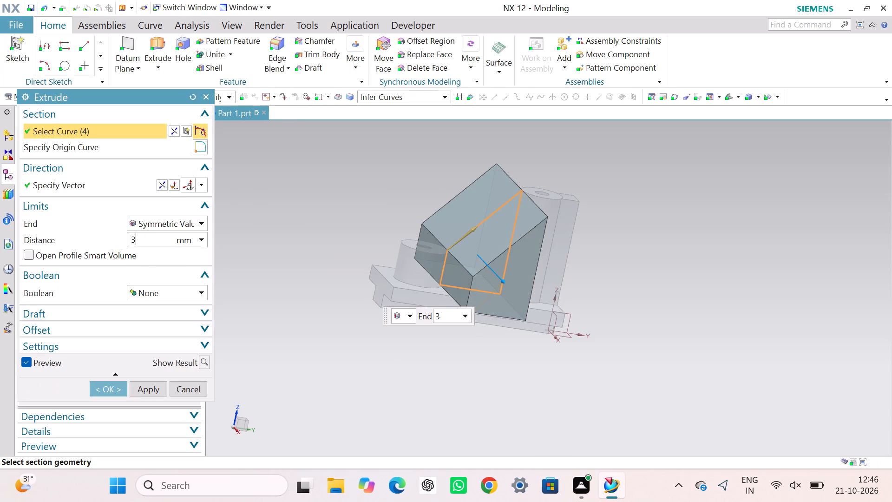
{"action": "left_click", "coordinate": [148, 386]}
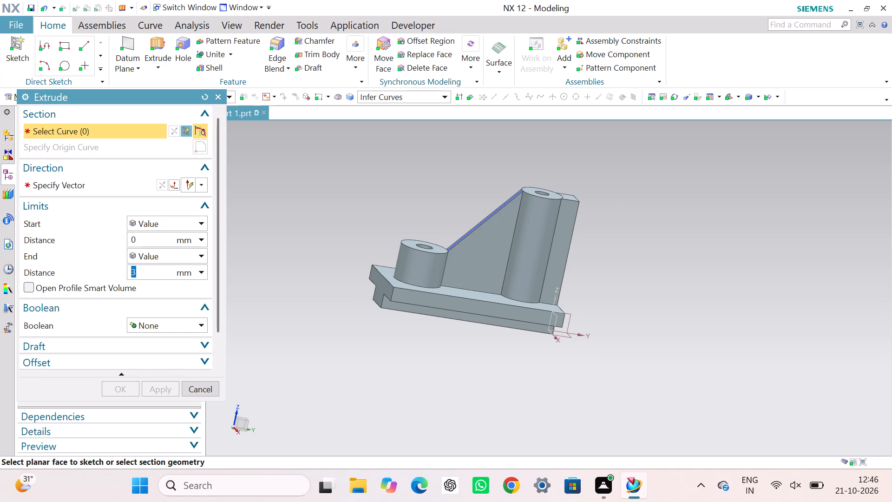
Examine how the extruded web meets the short and tall cylinders.
{"action": "scroll", "coordinate": [468, 243], "scroll_direction": "down", "scroll_amount": 1}
{"action": "scroll", "coordinate": [468, 239], "scroll_direction": "up", "scroll_amount": 7}
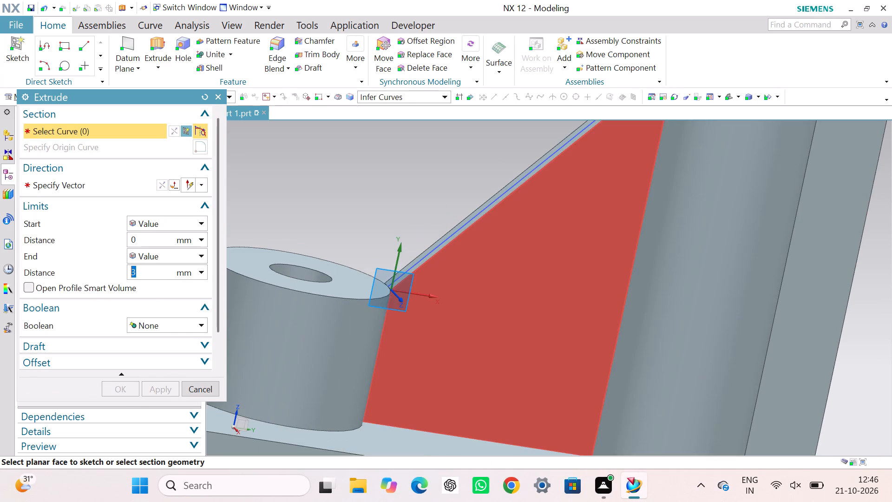
{"action": "middle_click_drag", "start_coordinate": [453, 272], "coordinate": [461, 312]}
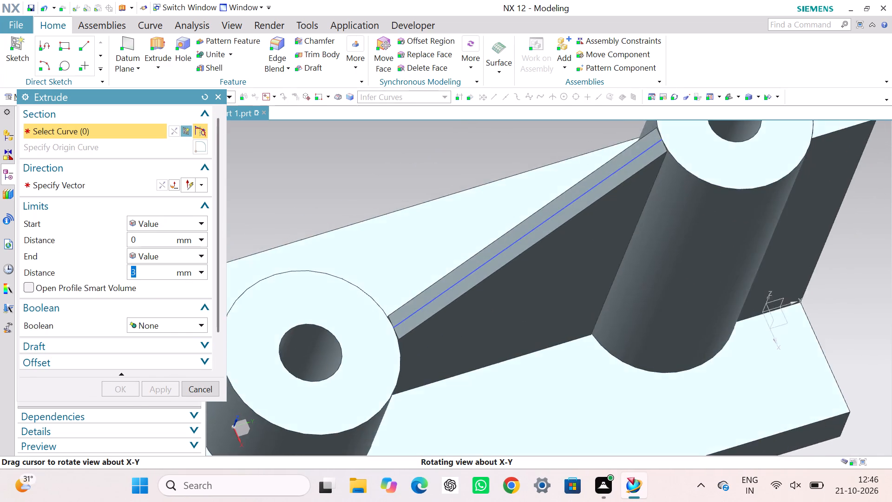
{"action": "middle_click_drag", "start_coordinate": [461, 312], "coordinate": [459, 309]}
{"action": "middle_click_drag", "start_coordinate": [614, 211], "coordinate": [601, 223]}
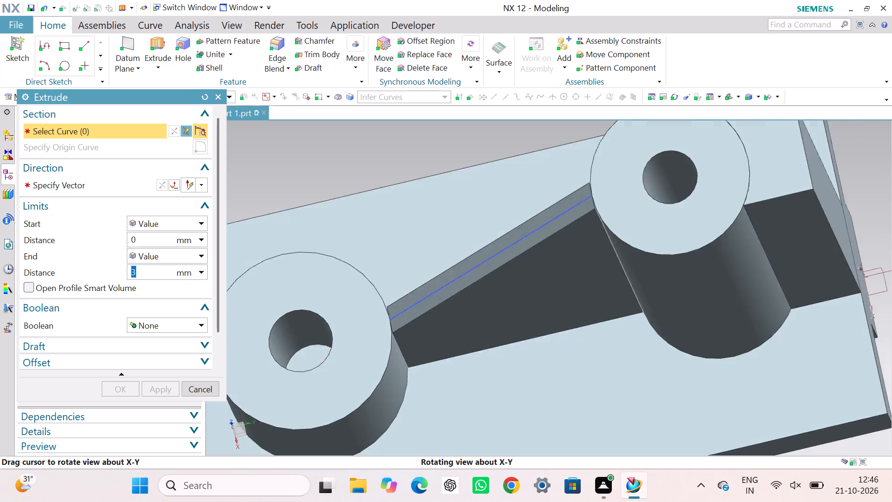
{"action": "middle_click_drag", "start_coordinate": [601, 223], "coordinate": [601, 231]}
{"action": "middle_click_drag", "start_coordinate": [603, 219], "coordinate": [606, 193]}
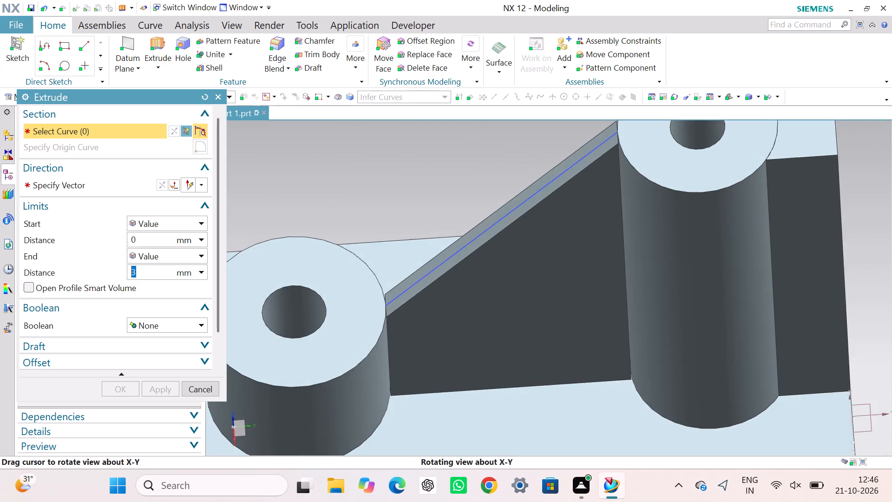
{"action": "middle_click_drag", "start_coordinate": [606, 193], "coordinate": [598, 192]}
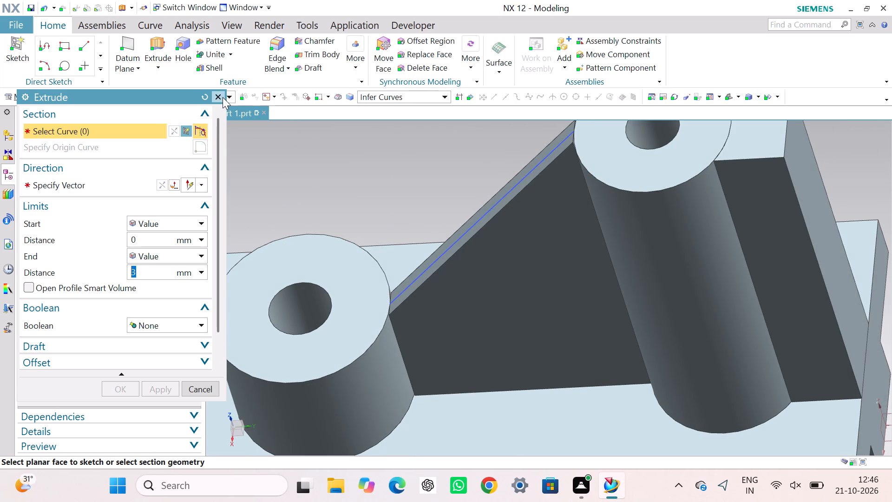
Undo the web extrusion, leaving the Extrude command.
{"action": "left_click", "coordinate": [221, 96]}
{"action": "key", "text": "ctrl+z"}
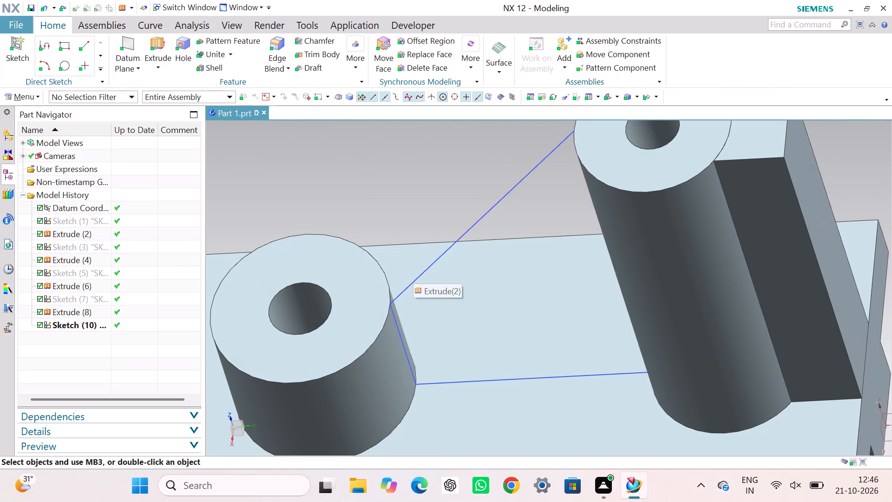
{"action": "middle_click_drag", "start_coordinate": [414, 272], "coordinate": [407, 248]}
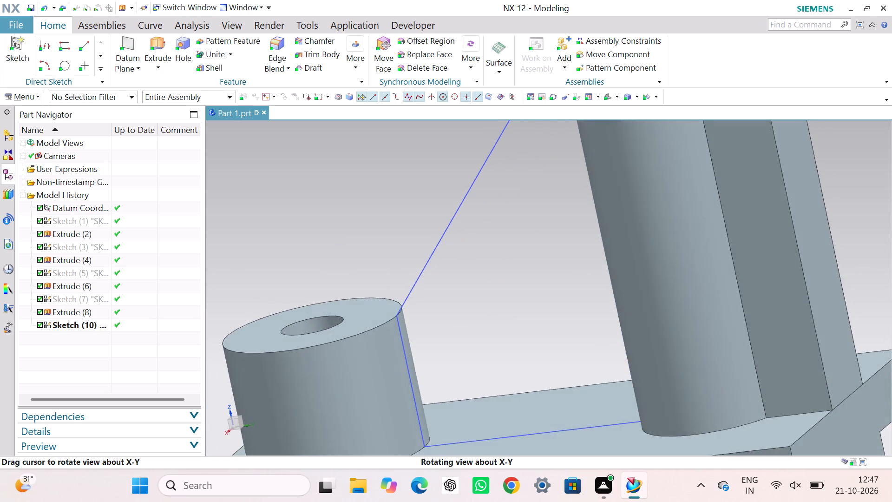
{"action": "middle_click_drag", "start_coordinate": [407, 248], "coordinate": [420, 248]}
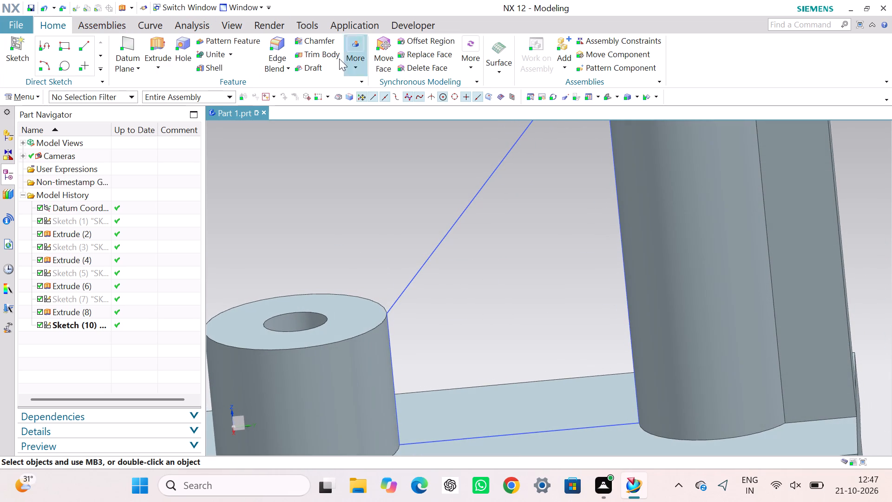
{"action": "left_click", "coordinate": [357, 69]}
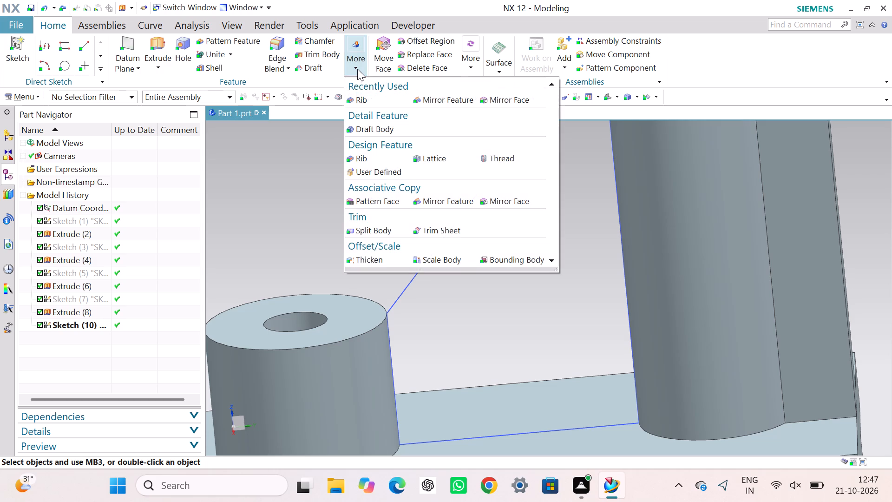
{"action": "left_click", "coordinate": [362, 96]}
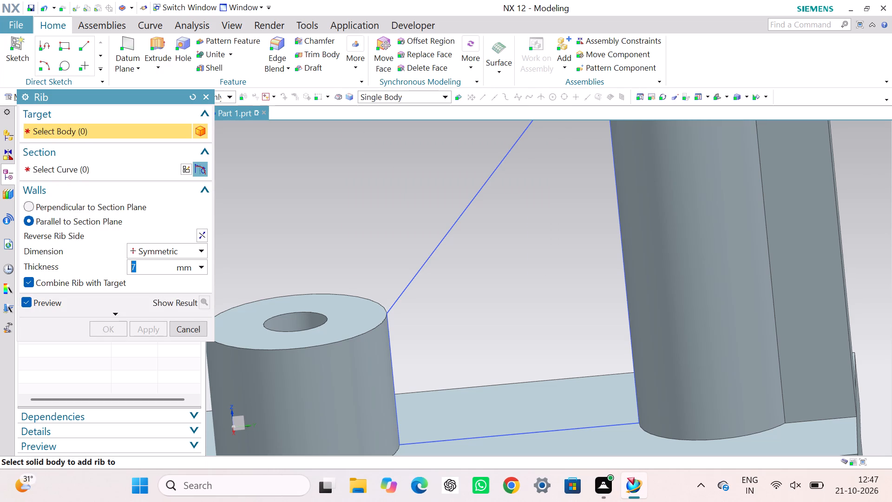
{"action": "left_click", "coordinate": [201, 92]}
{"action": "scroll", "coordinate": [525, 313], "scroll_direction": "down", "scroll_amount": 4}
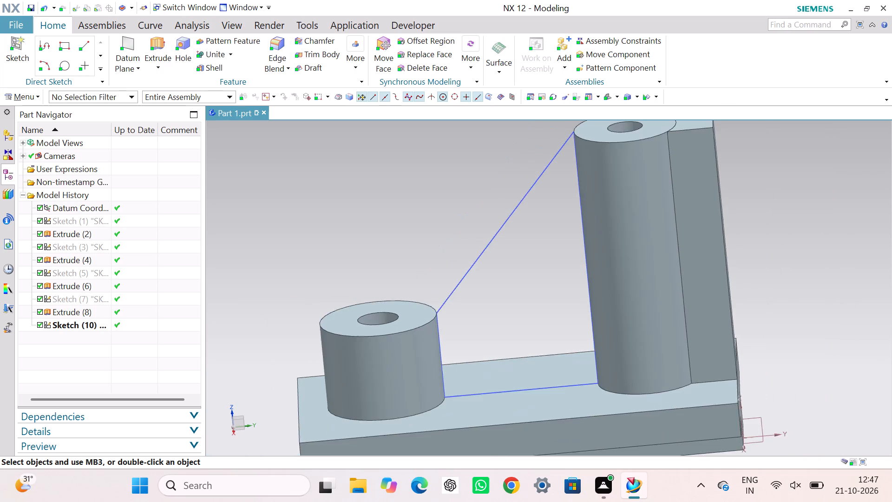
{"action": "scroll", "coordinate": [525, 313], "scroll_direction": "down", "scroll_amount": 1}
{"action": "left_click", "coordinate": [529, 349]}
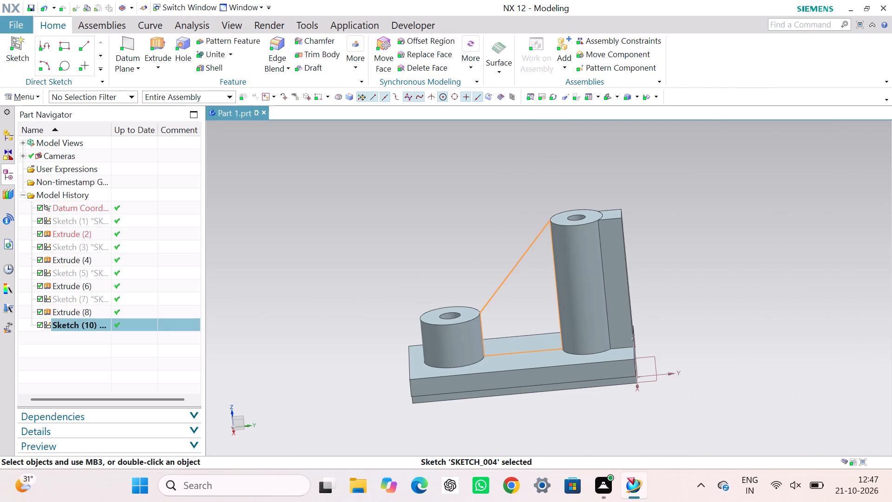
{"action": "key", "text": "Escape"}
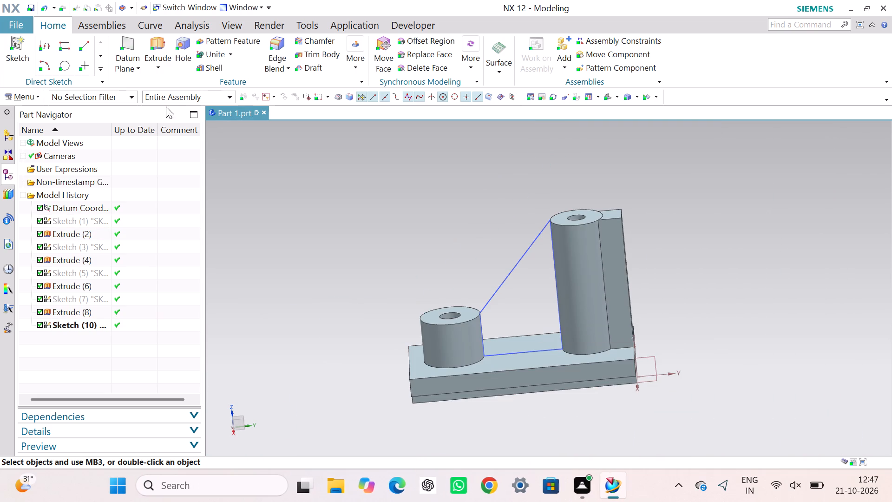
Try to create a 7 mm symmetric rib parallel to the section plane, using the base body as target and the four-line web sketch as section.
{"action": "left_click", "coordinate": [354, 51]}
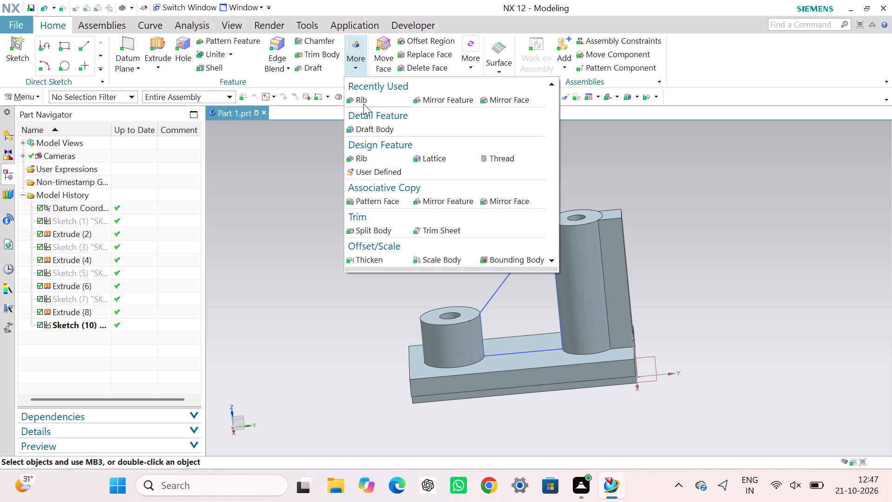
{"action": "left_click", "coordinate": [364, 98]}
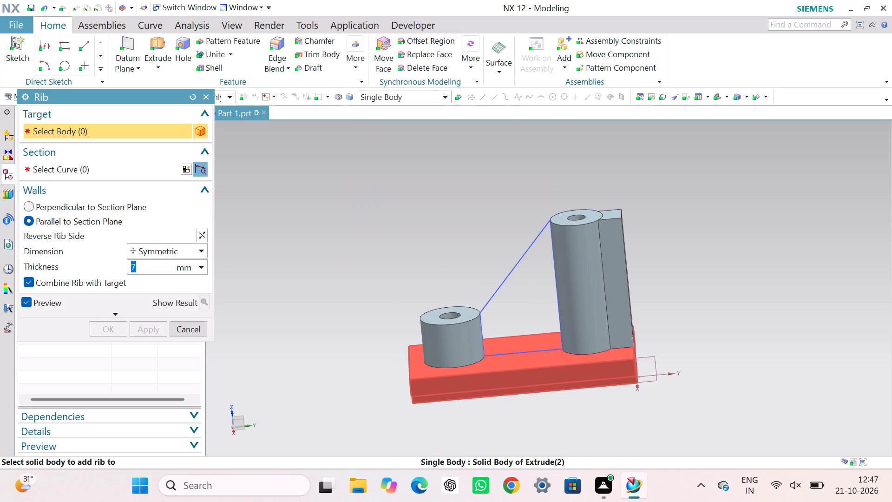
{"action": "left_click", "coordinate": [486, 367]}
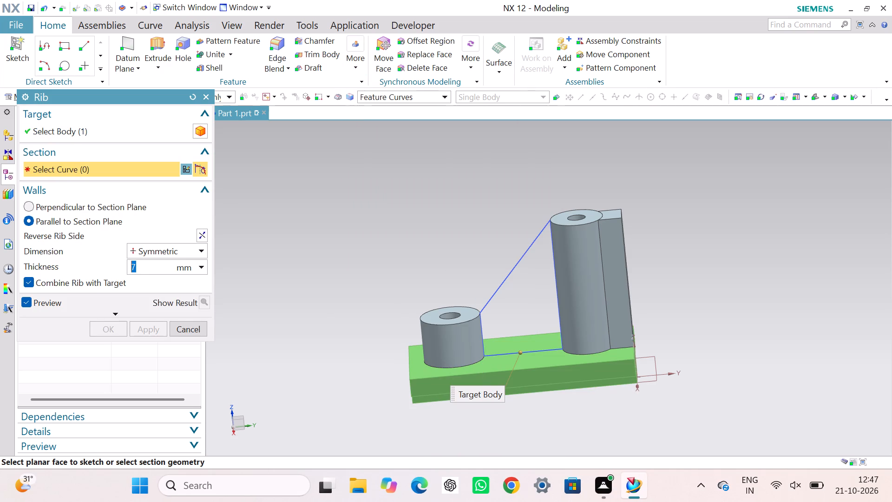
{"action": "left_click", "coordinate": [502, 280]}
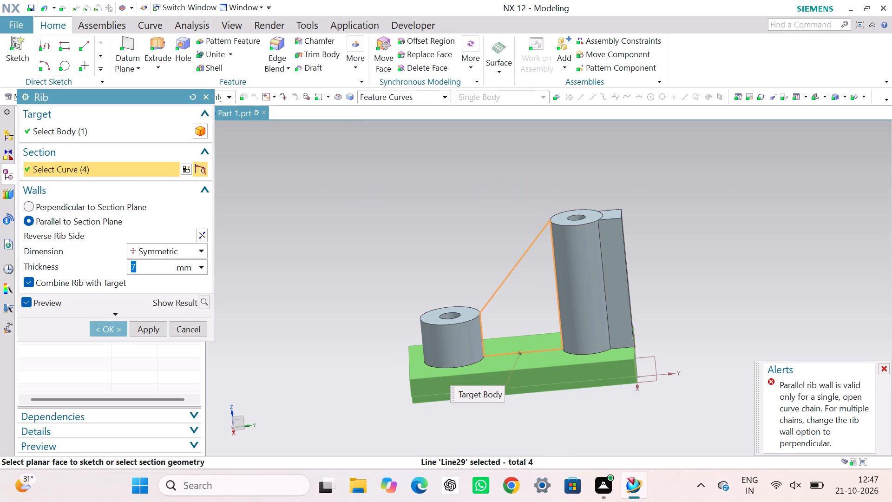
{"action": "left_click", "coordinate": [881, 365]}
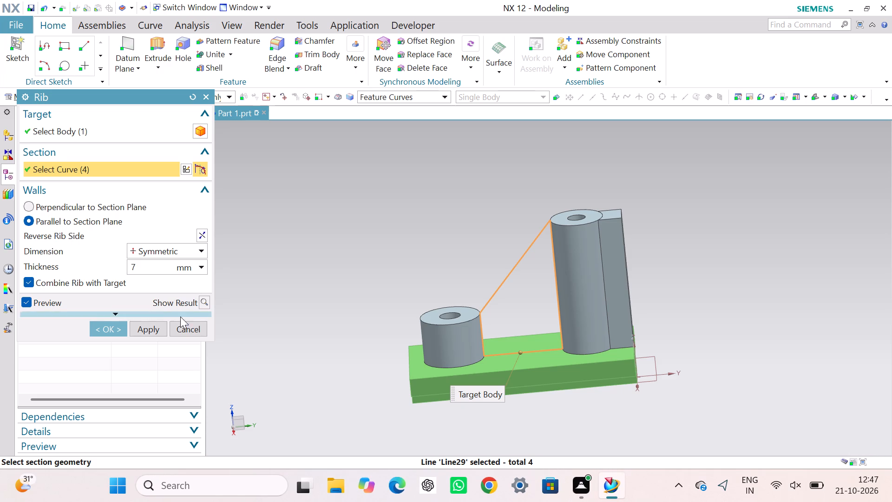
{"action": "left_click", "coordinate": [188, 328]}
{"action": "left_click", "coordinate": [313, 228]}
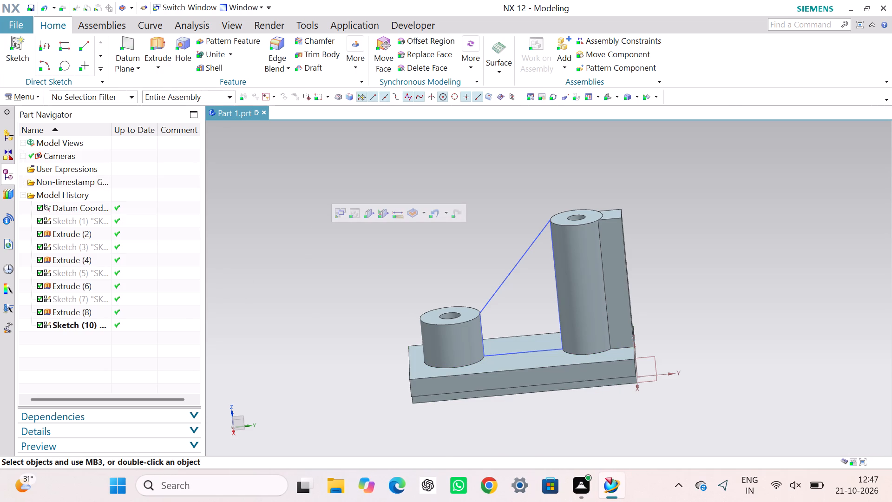
Edit the web sketch with rollback and delete its two vertical lines and bottom horizontal line, keeping only the sloping line.
{"action": "left_click", "coordinate": [515, 268]}
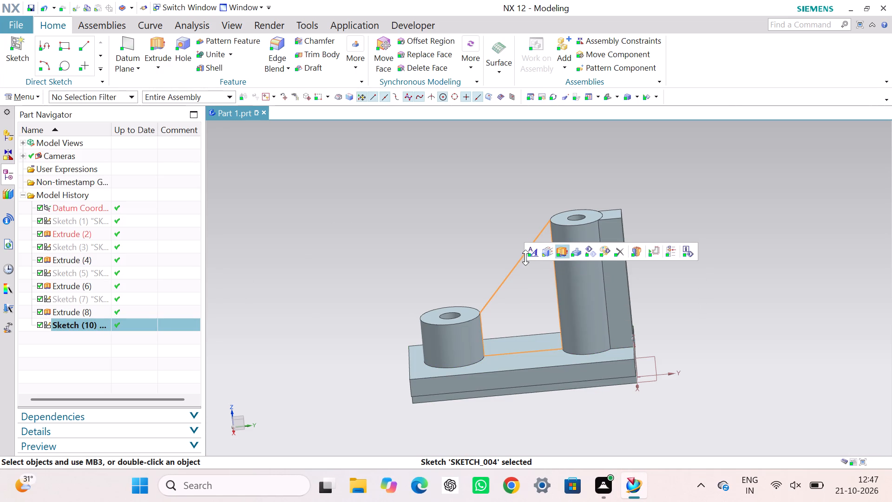
{"action": "right_click", "coordinate": [512, 271]}
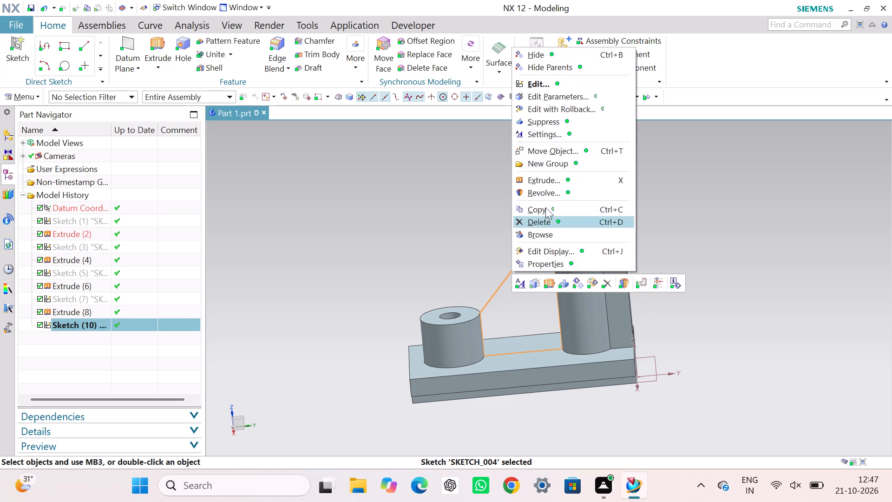
{"action": "left_click", "coordinate": [574, 107]}
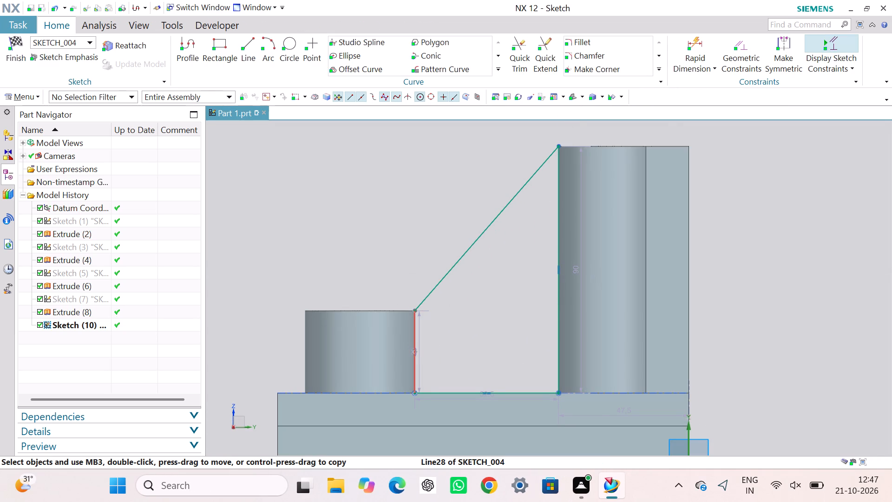
{"action": "left_click", "coordinate": [413, 342]}
{"action": "key", "text": "Delete"}
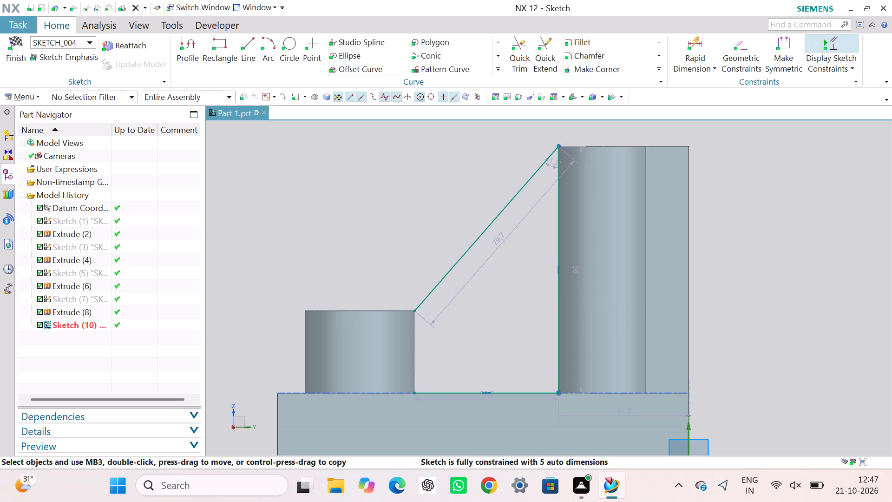
{"action": "left_click", "coordinate": [559, 251]}
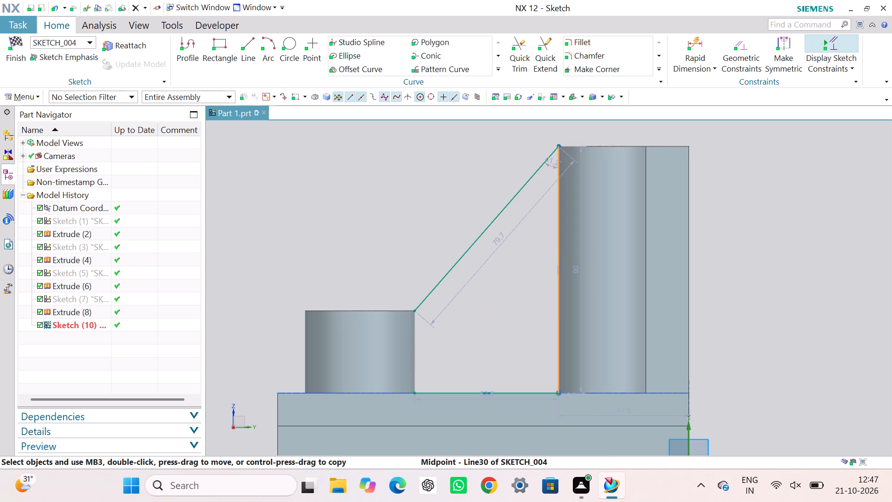
{"action": "key", "text": "Delete"}
{"action": "left_click", "coordinate": [532, 396]}
{"action": "key", "text": "Delete"}
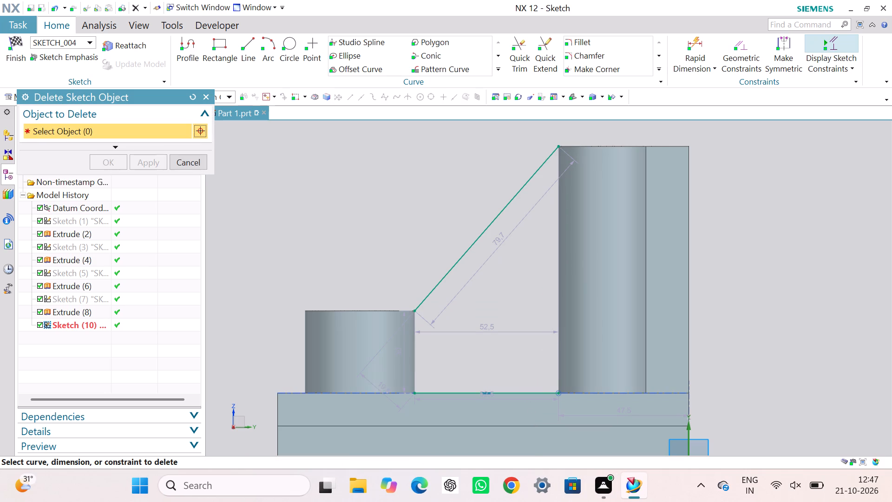
{"action": "left_click", "coordinate": [186, 160]}
{"action": "left_click", "coordinate": [521, 391]}
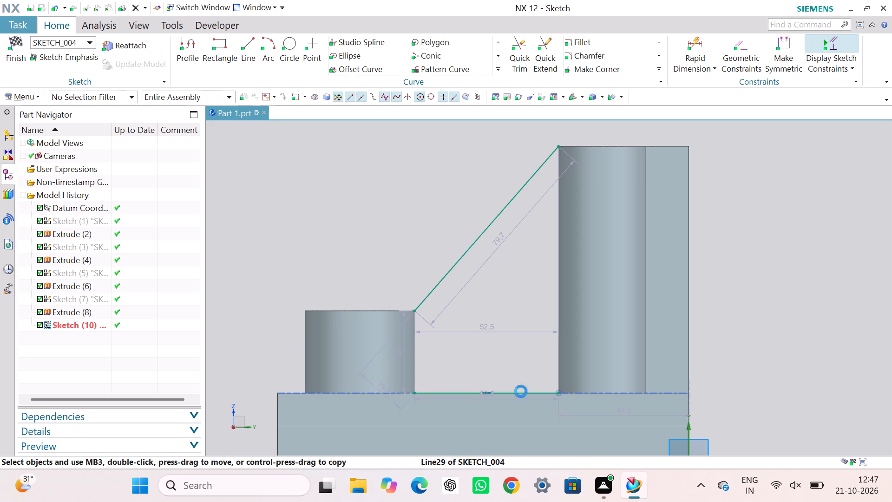
{"action": "key", "text": "Delete"}
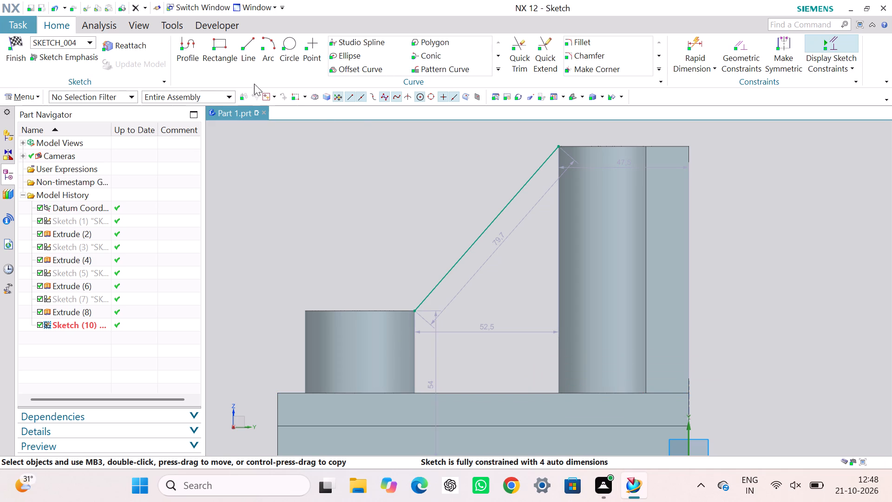
Draw a 5 mm horizontal line from the sloping line's upper end inward along the tall cylinder's top edge.
{"action": "left_click", "coordinate": [245, 46]}
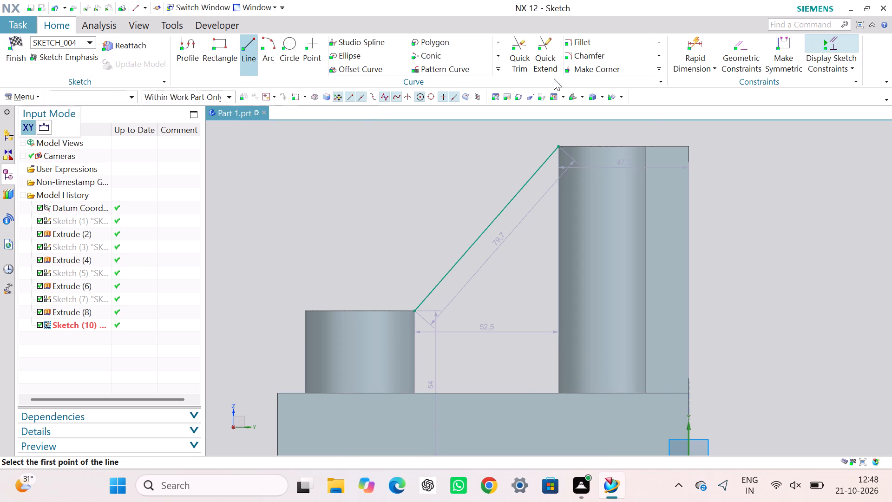
{"action": "scroll", "coordinate": [561, 159], "scroll_direction": "up", "scroll_amount": 3}
{"action": "middle_click_drag", "start_coordinate": [559, 164], "coordinate": [540, 243]}
{"action": "right_click_drag", "start_coordinate": [559, 168], "coordinate": [540, 243]}
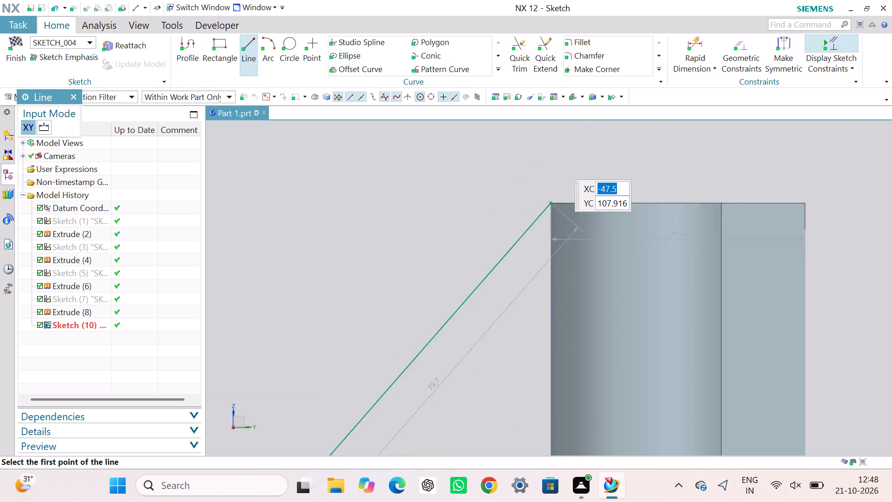
{"action": "middle_click_drag", "start_coordinate": [540, 243], "coordinate": [528, 297]}
{"action": "right_click_drag", "start_coordinate": [540, 243], "coordinate": [528, 297]}
{"action": "scroll", "coordinate": [537, 272], "scroll_direction": "up", "scroll_amount": 5}
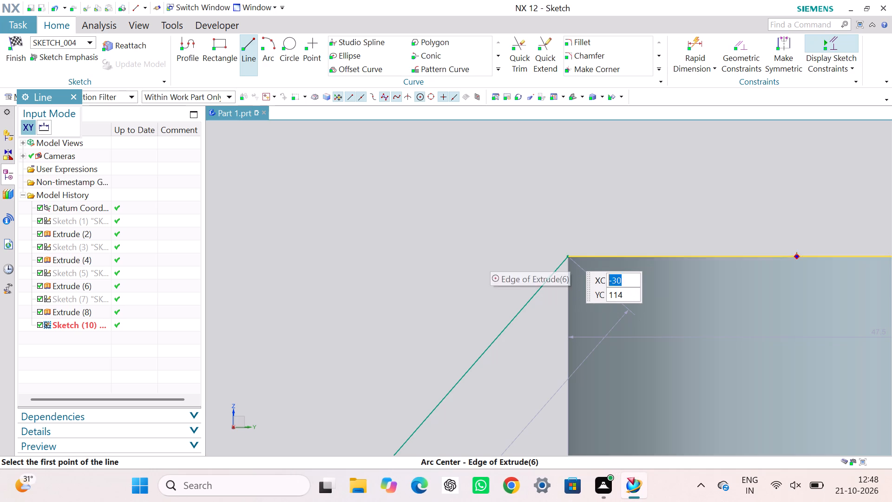
{"action": "left_click", "coordinate": [569, 256]}
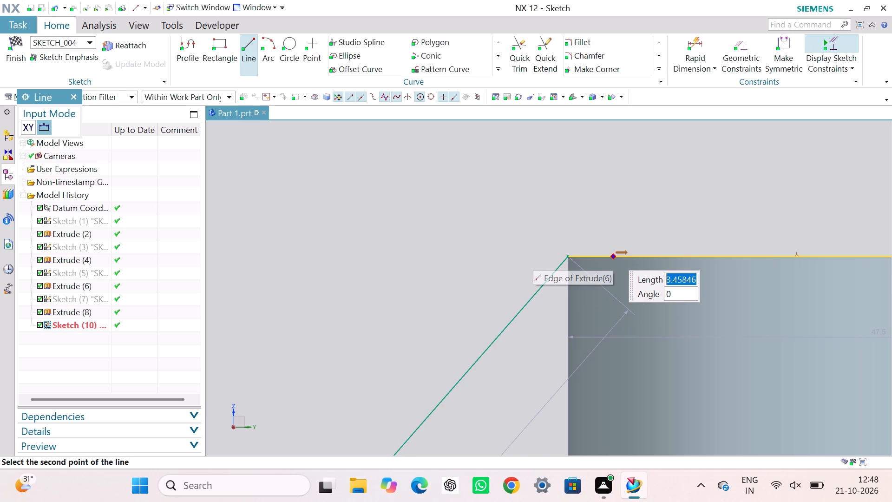
{"action": "key", "text": "5"}
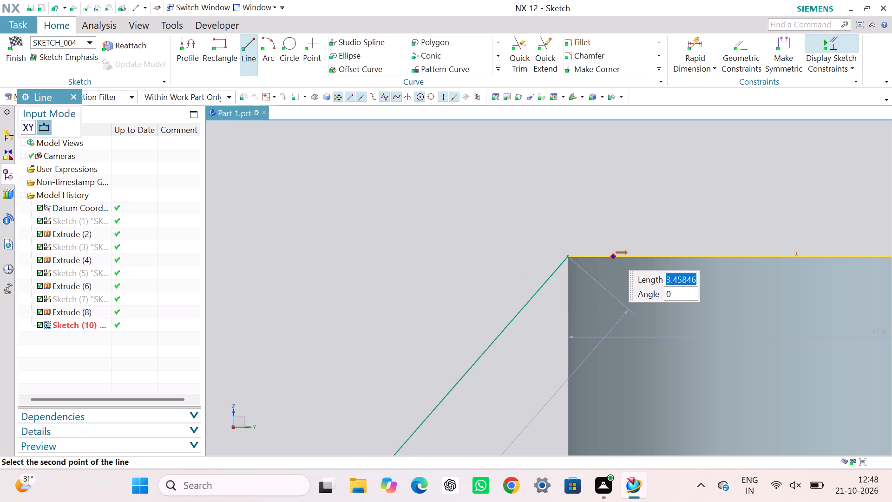
{"action": "key", "text": "Return"}
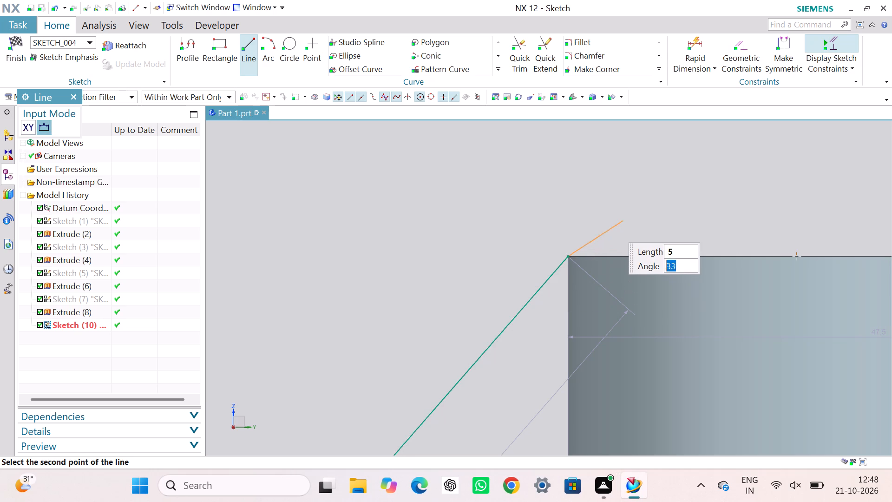
{"action": "key", "text": "Return"}
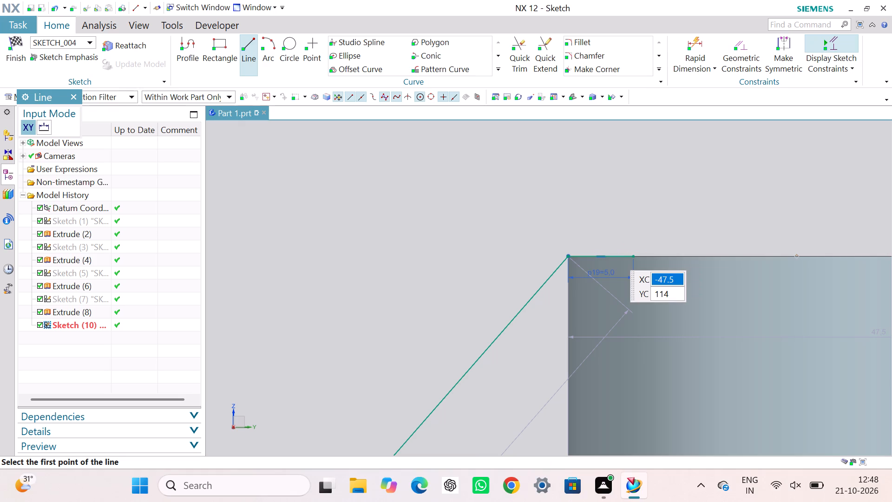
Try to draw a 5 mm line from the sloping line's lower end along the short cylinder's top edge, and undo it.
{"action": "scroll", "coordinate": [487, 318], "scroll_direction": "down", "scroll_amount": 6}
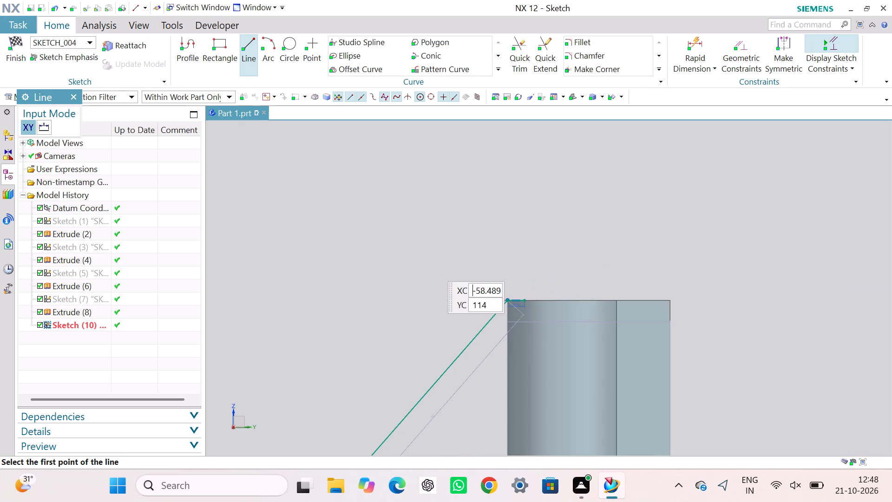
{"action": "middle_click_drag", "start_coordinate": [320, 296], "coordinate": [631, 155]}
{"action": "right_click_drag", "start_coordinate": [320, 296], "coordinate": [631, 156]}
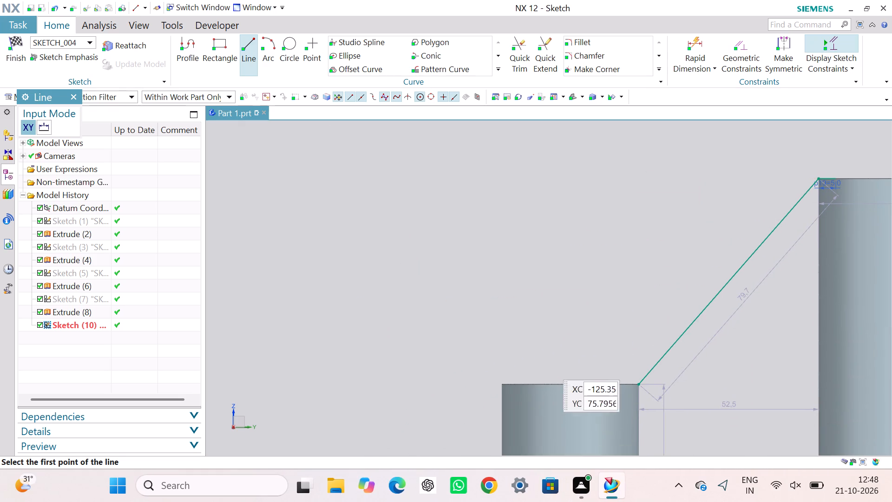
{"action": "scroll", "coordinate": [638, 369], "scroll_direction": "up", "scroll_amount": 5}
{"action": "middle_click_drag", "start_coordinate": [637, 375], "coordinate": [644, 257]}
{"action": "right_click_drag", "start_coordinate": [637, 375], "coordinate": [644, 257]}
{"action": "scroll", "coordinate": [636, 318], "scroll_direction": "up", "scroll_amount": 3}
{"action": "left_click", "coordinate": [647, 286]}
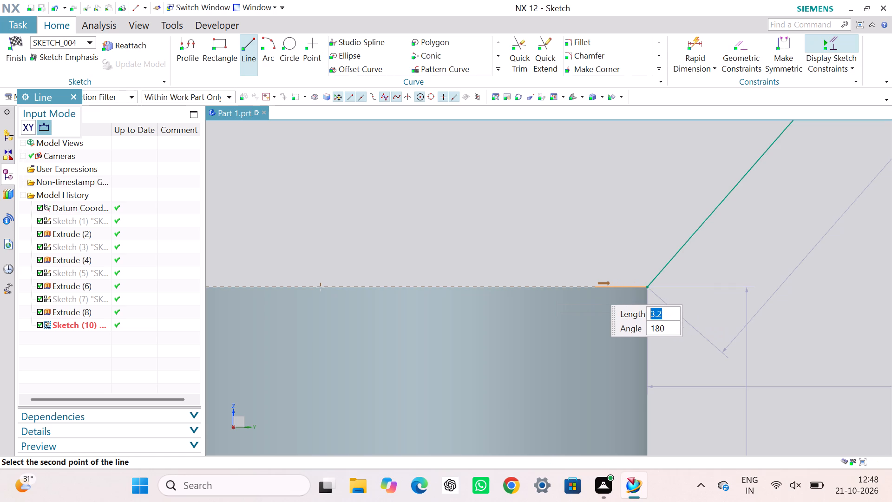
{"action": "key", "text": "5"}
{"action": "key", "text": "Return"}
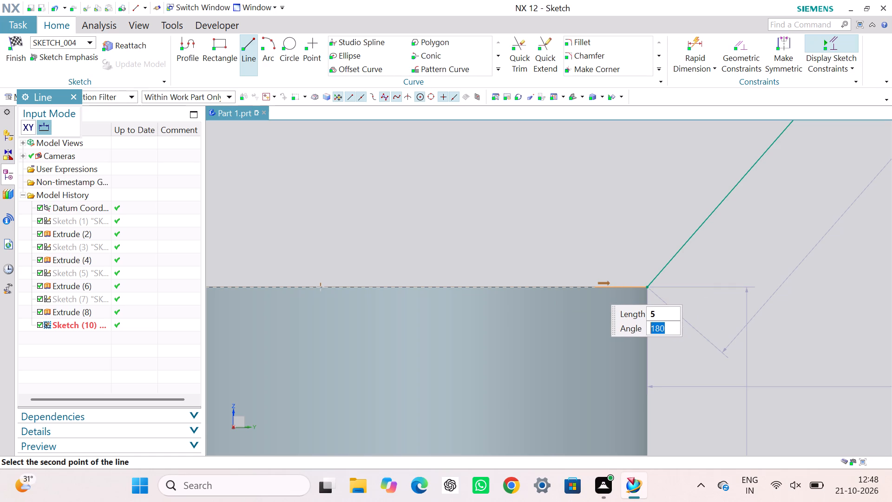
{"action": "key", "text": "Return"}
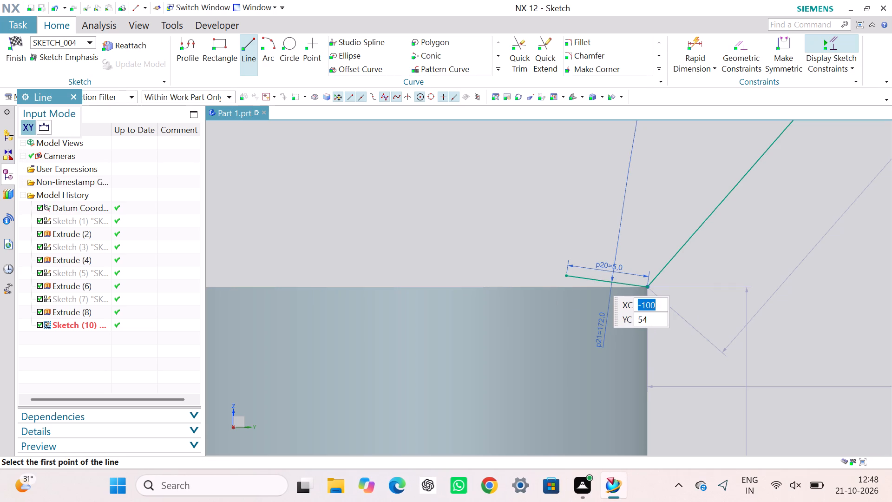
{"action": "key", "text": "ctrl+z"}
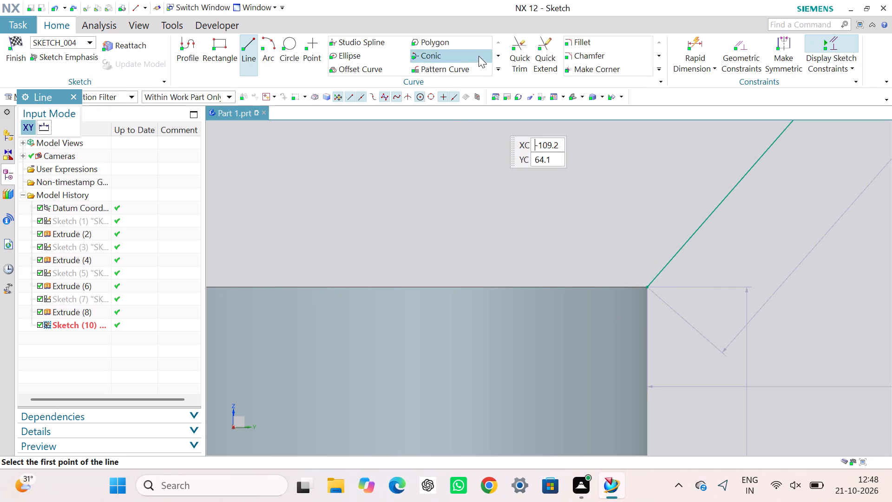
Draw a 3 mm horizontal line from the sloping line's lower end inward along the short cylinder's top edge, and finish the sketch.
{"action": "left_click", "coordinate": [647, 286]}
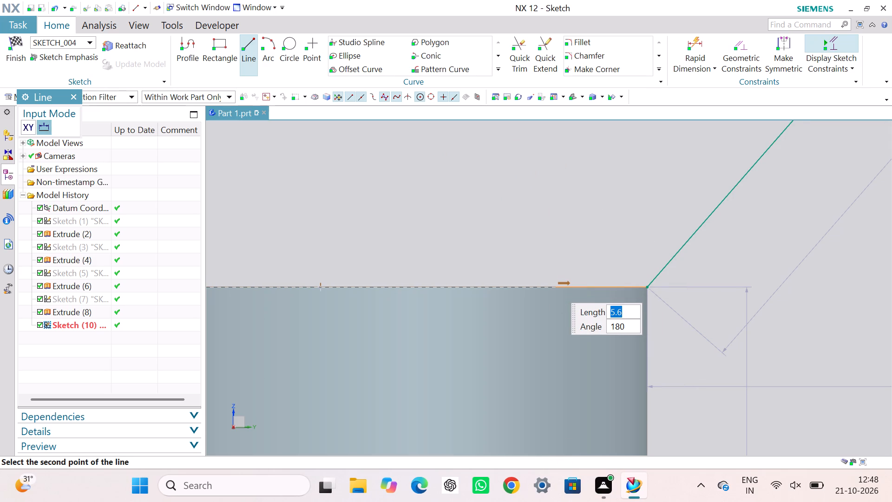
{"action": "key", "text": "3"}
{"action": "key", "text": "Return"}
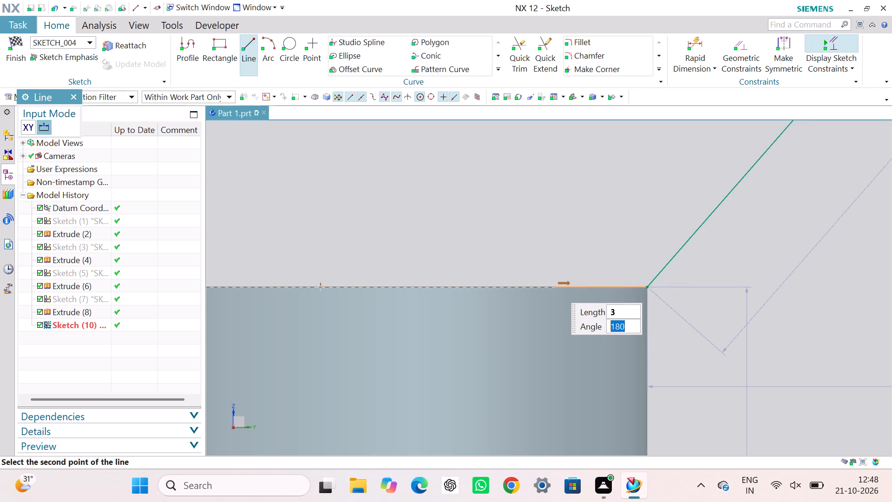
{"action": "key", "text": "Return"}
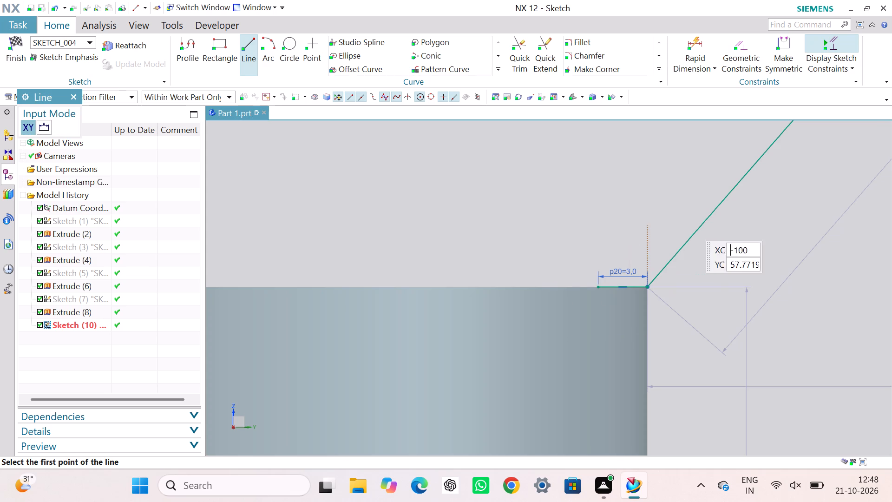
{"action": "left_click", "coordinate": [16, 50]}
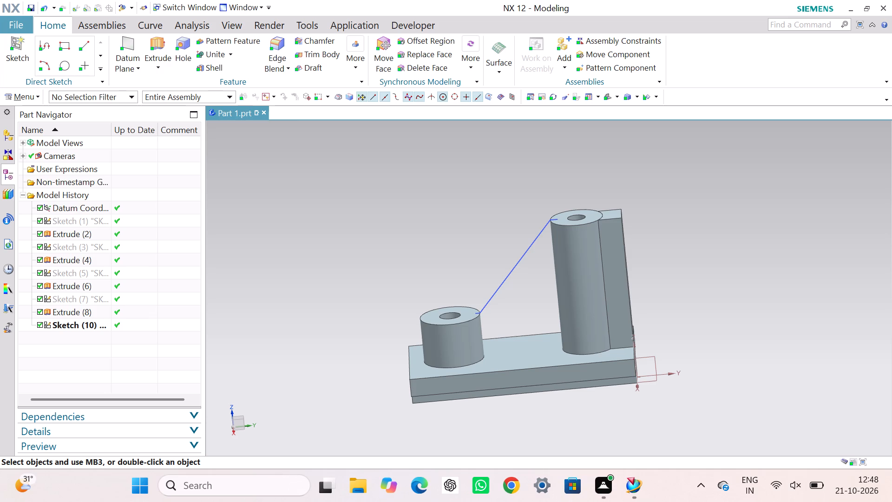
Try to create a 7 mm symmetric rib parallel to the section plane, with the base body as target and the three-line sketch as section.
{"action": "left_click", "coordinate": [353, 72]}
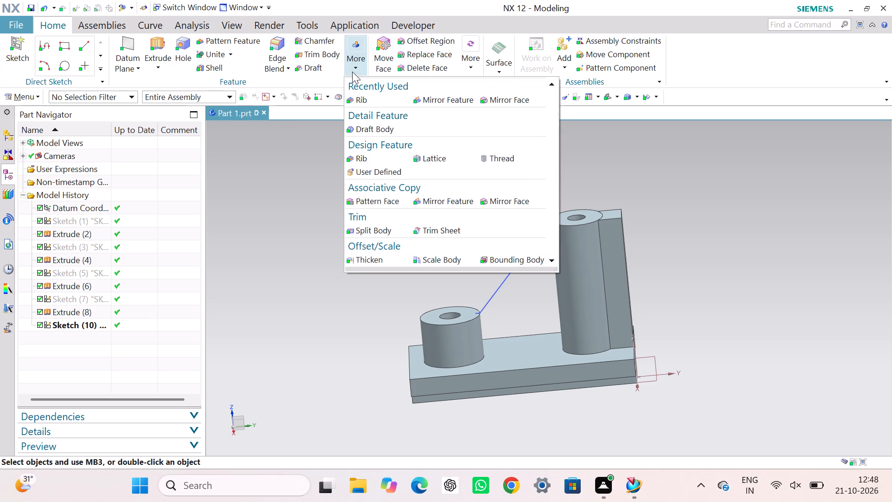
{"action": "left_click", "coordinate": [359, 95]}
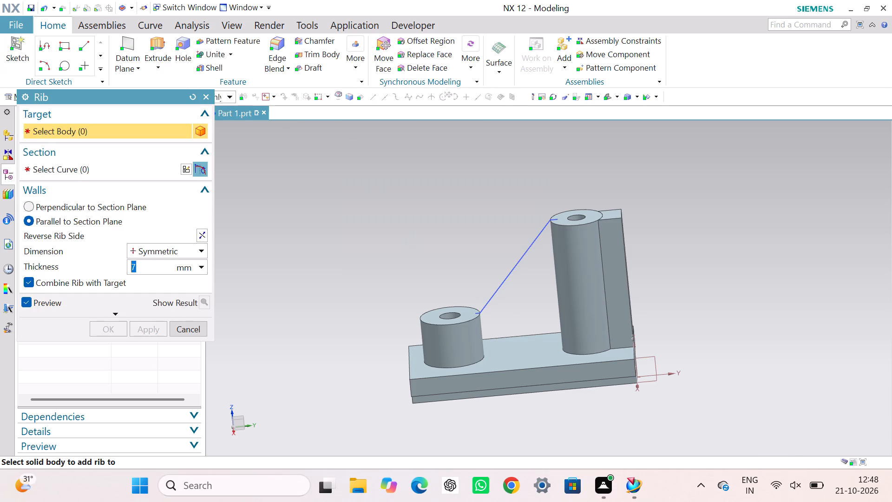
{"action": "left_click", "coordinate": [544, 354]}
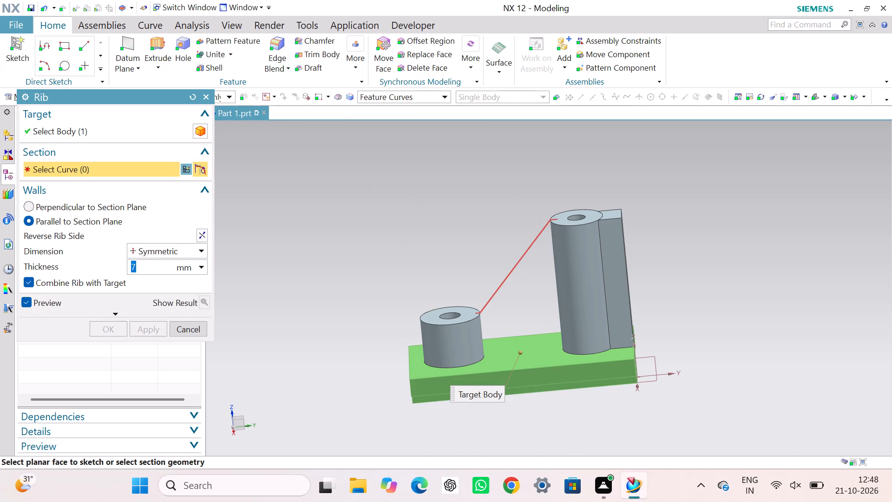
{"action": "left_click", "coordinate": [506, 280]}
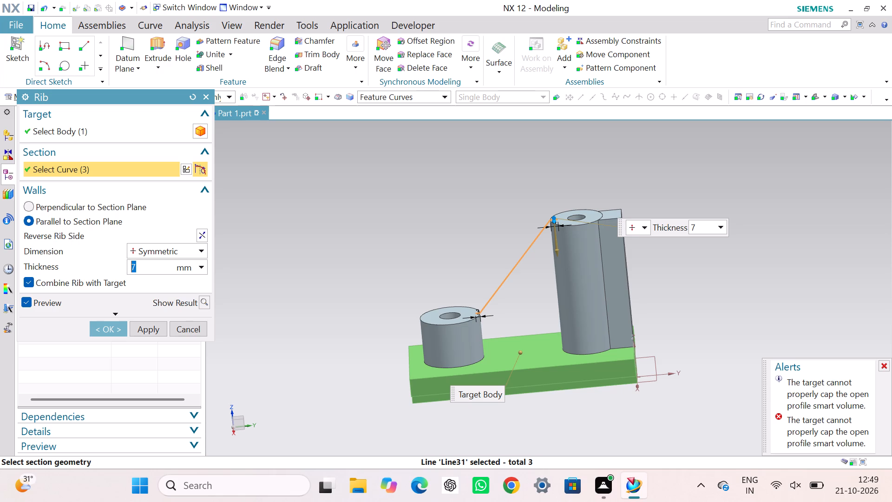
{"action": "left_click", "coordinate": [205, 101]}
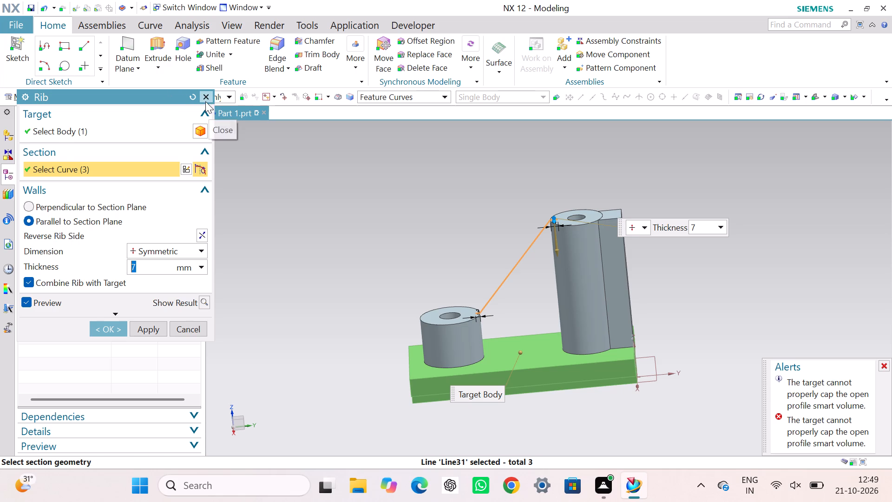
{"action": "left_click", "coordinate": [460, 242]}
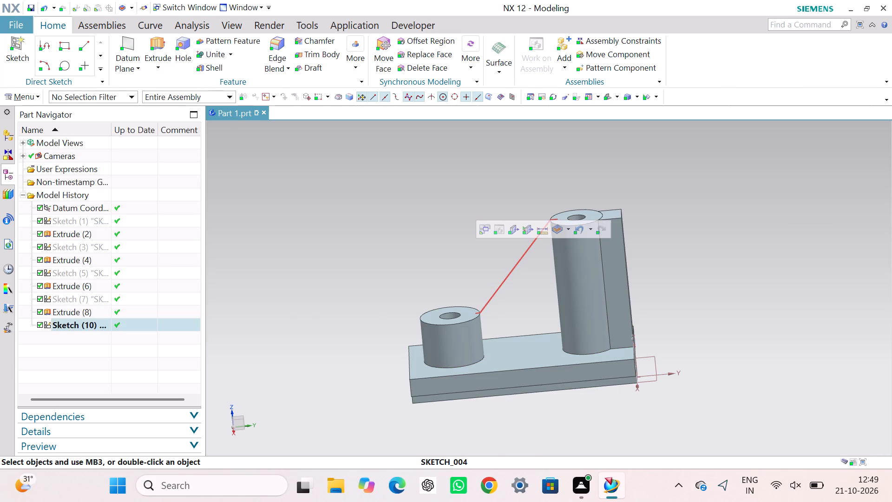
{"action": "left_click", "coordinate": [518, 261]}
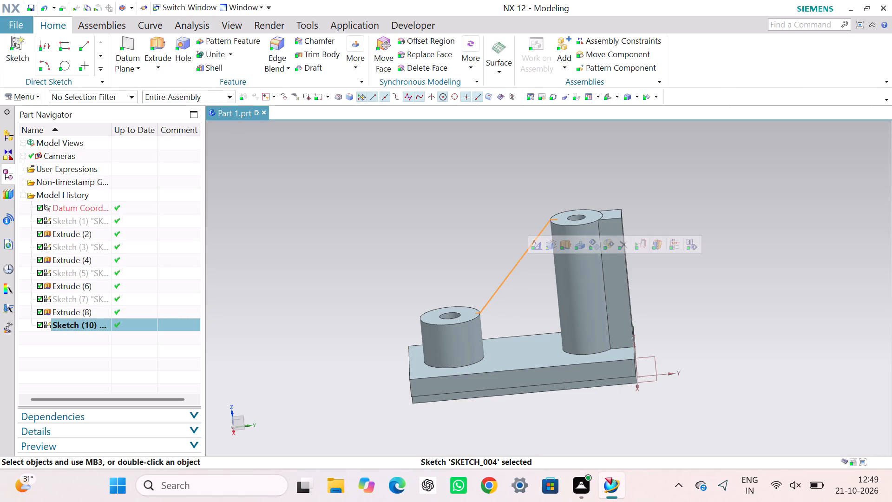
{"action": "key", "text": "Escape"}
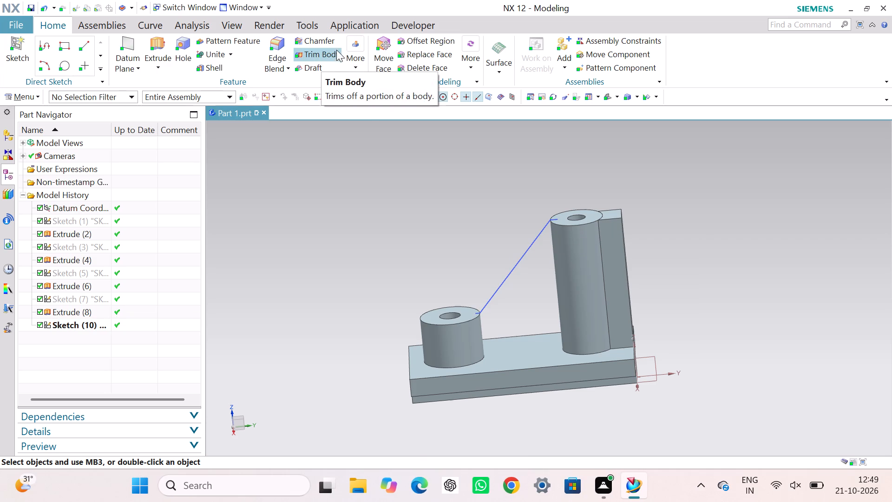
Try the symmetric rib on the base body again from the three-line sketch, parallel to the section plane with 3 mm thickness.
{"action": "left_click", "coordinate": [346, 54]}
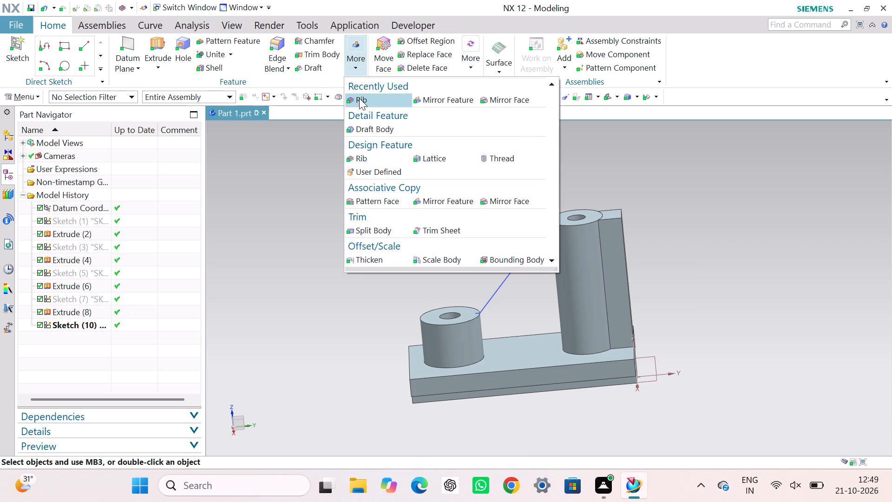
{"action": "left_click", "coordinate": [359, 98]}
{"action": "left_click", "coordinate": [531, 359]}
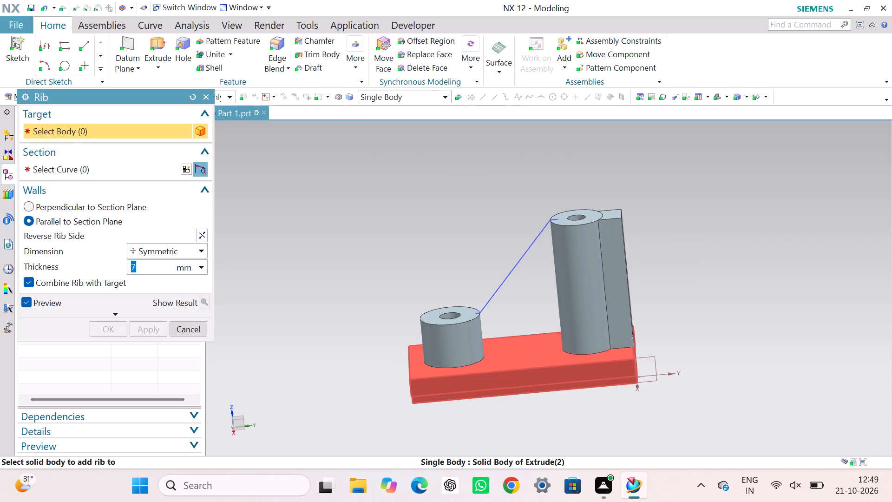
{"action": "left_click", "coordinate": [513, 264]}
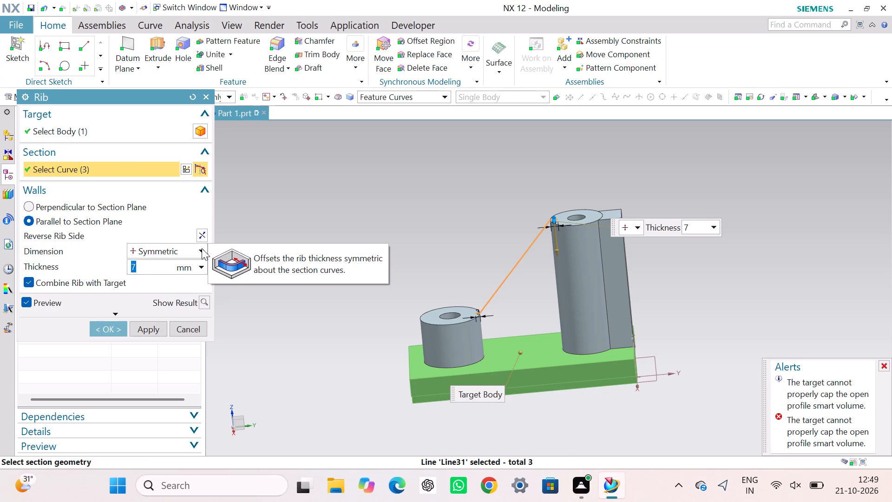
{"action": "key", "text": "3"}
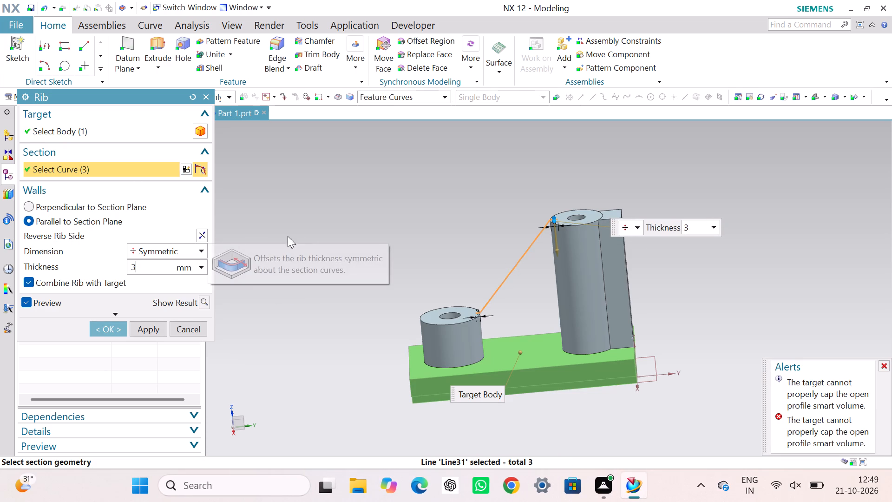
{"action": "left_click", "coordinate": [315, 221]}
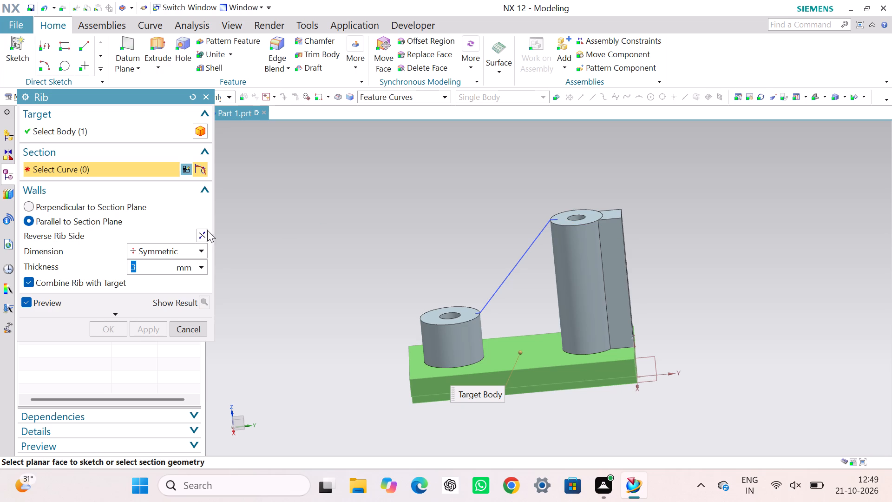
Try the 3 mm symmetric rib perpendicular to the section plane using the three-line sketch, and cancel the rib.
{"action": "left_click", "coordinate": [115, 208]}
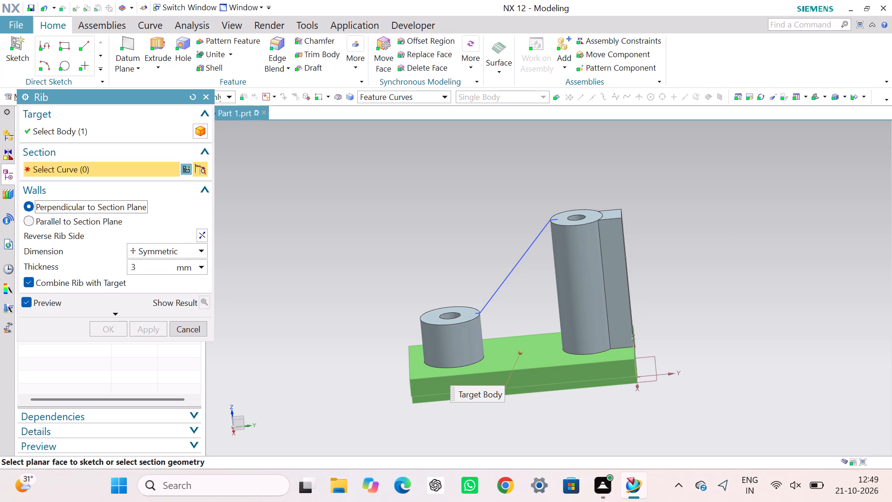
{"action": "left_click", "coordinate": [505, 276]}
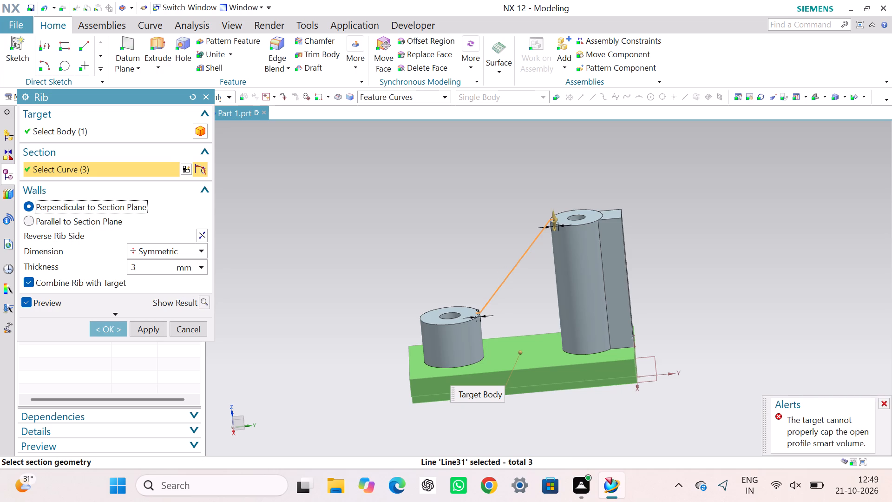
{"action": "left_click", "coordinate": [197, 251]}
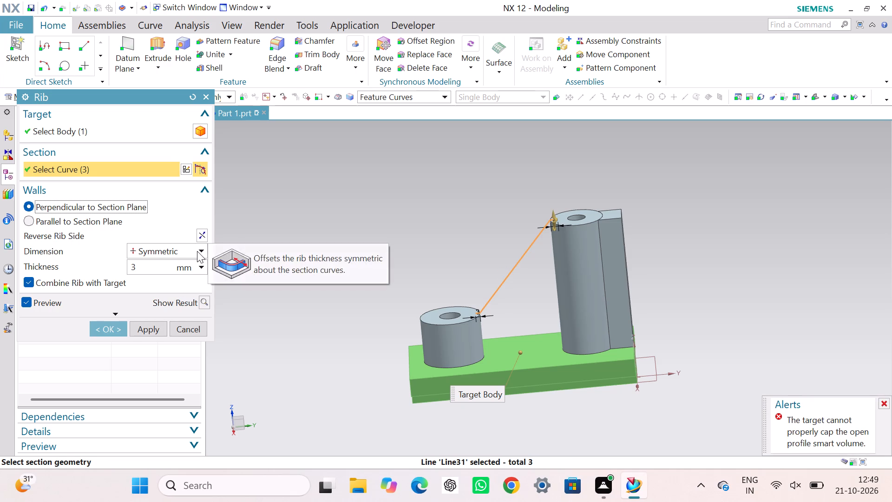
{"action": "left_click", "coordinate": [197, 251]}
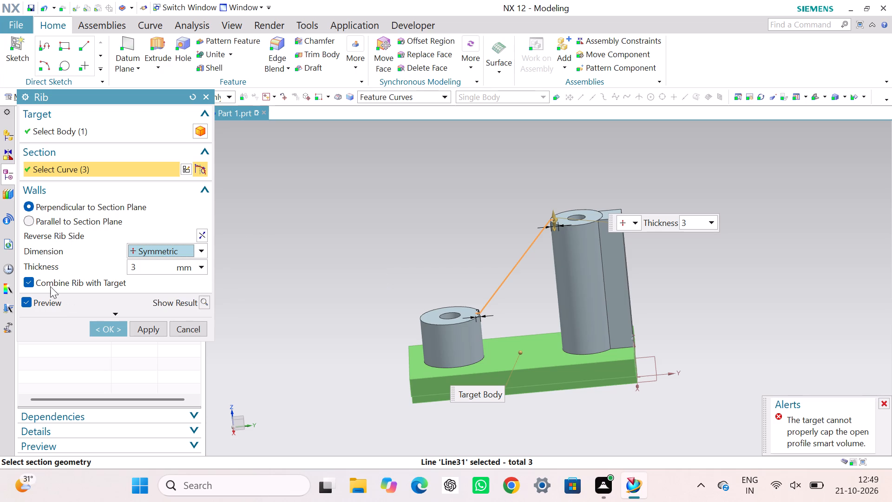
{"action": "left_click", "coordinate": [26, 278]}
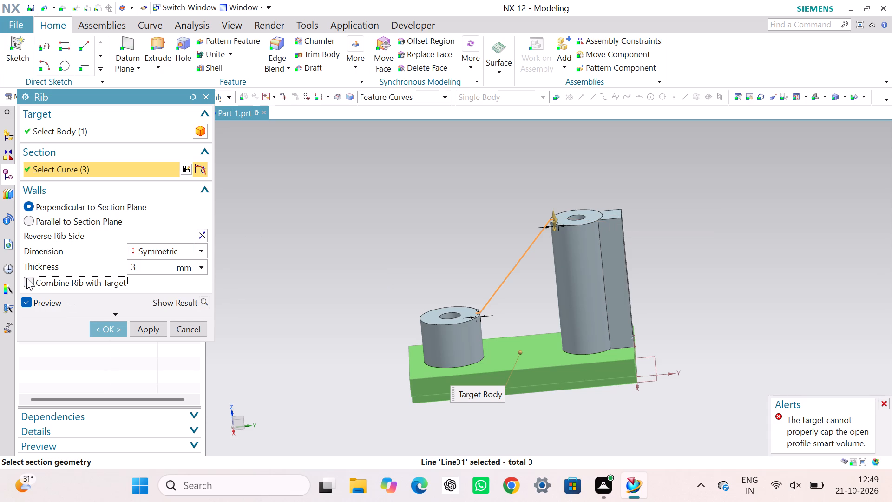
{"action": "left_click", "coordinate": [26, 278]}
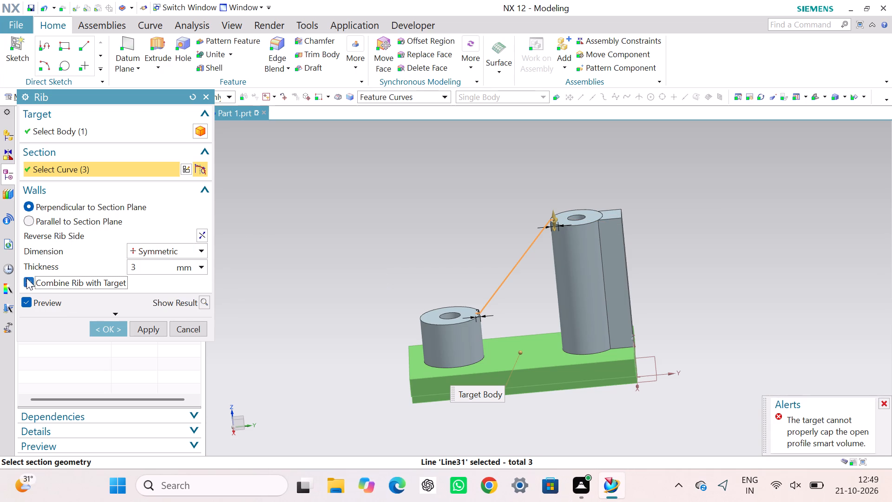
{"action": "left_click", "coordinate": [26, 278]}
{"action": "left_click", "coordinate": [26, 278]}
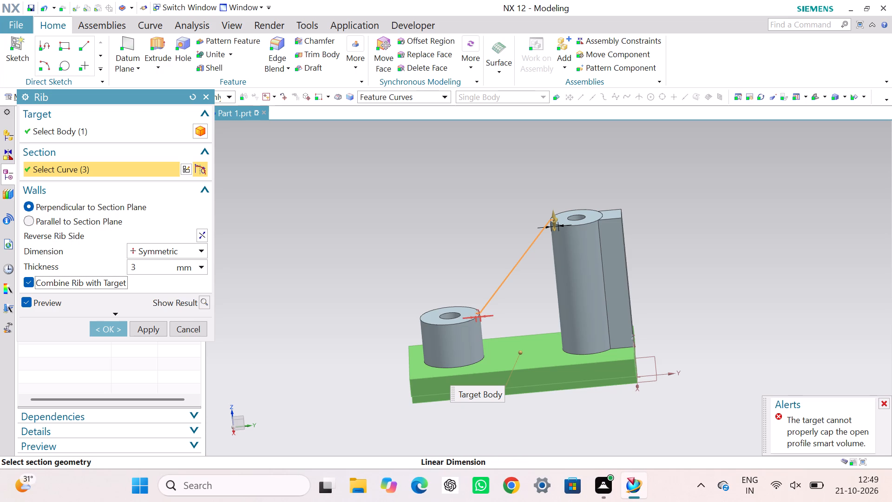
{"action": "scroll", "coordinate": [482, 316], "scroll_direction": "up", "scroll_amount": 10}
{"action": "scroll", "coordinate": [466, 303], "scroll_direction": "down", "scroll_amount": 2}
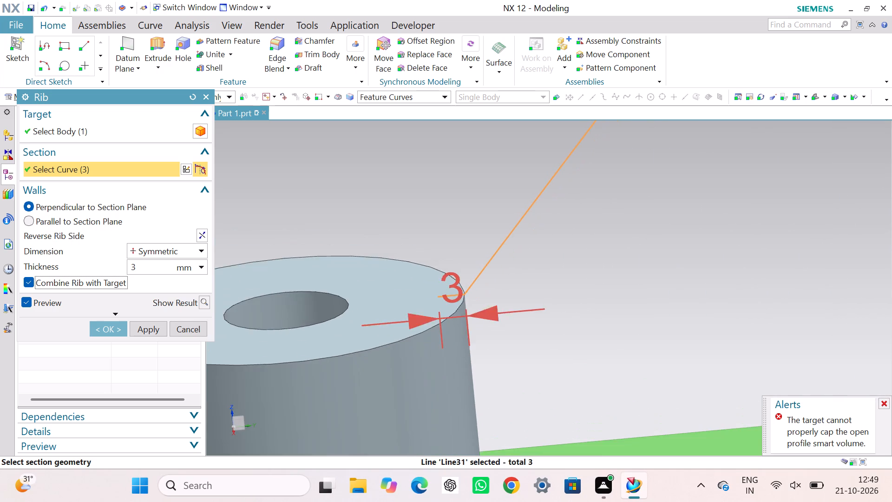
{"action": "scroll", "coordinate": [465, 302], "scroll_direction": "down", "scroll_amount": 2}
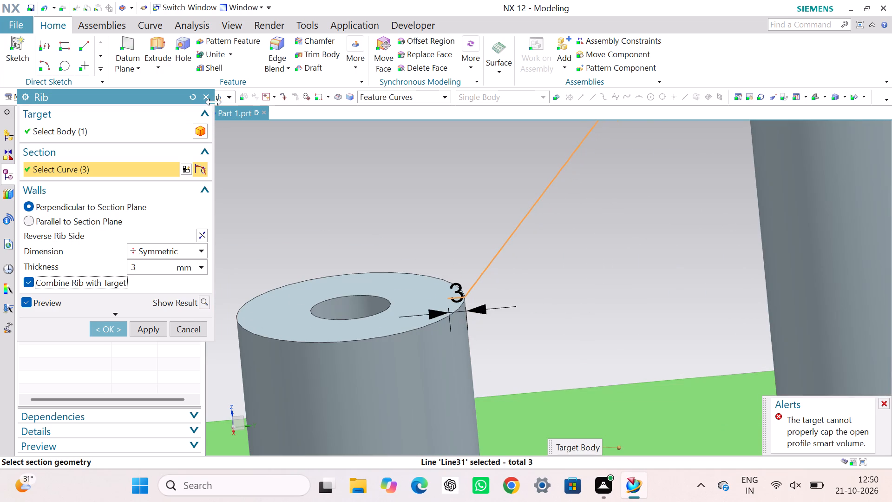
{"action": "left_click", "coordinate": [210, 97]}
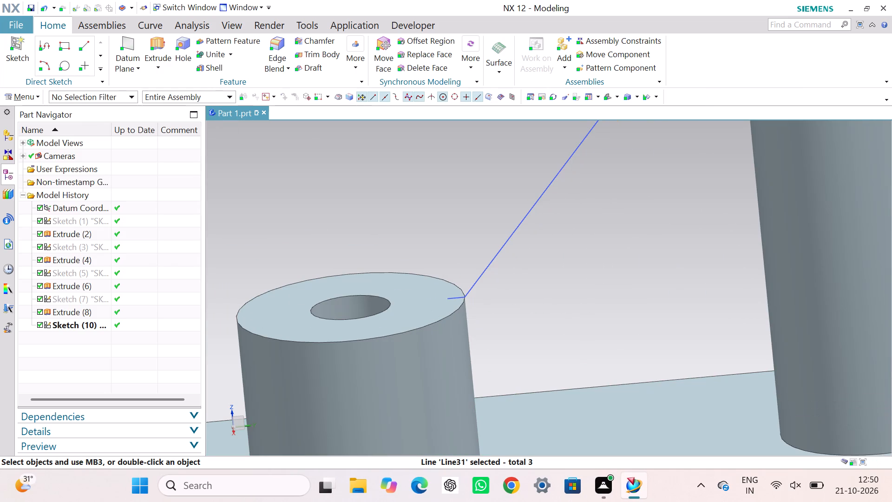
Delete the whole sloping-line rib sketch that runs between the two cylinders.
{"action": "left_click", "coordinate": [497, 252]}
{"action": "key", "text": "Delete"}
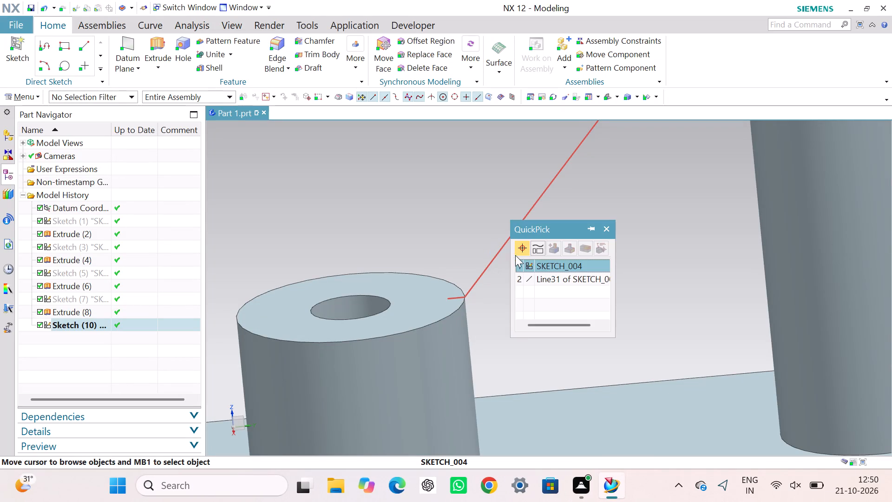
{"action": "left_click", "coordinate": [442, 231]}
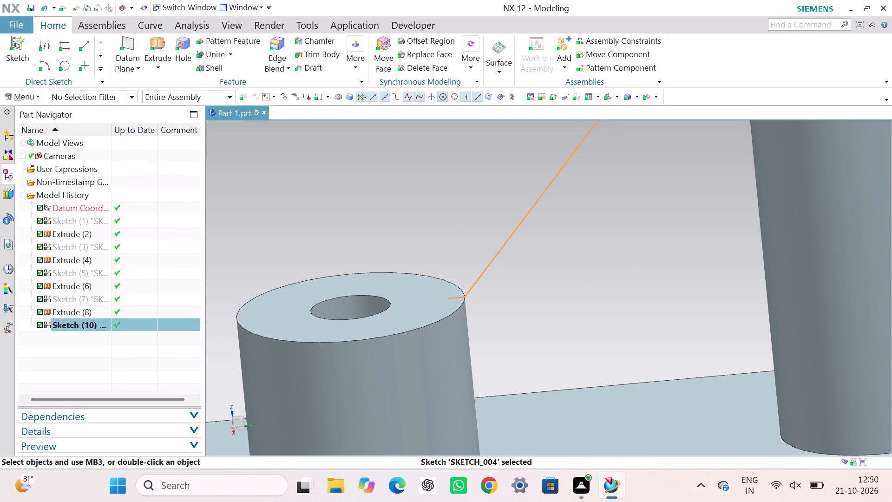
{"action": "key", "text": "Delete"}
{"action": "scroll", "coordinate": [510, 238], "scroll_direction": "down", "scroll_amount": 5}
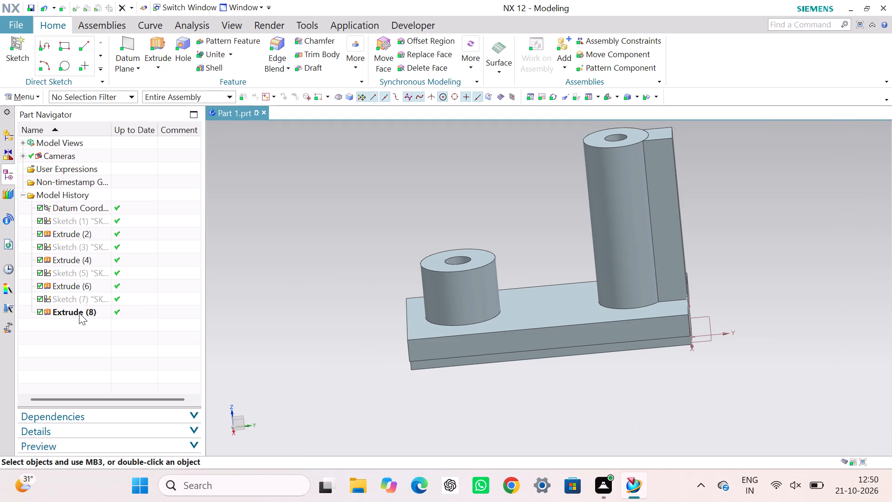
{"action": "left_click", "coordinate": [79, 313]}
{"action": "key", "text": "Escape"}
Create a new sketch in the task environment on the YZ plane of the datum coordinate system.
{"action": "left_click", "coordinate": [33, 92]}
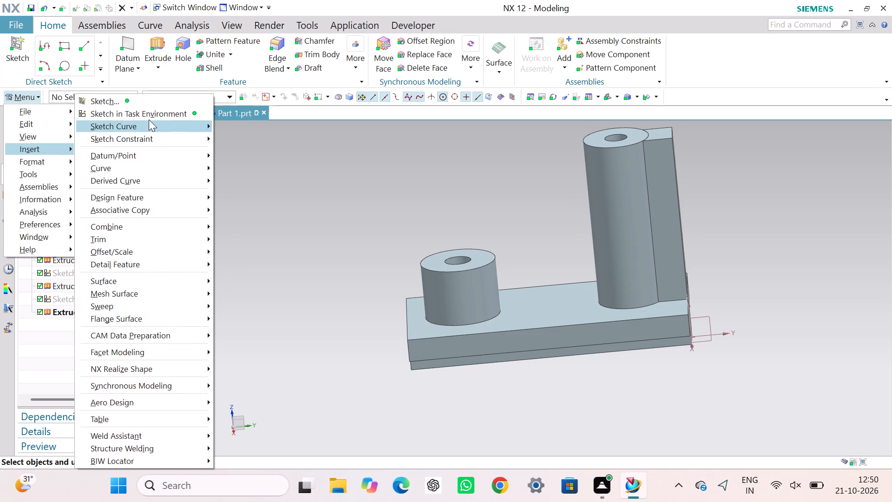
{"action": "left_click", "coordinate": [157, 111]}
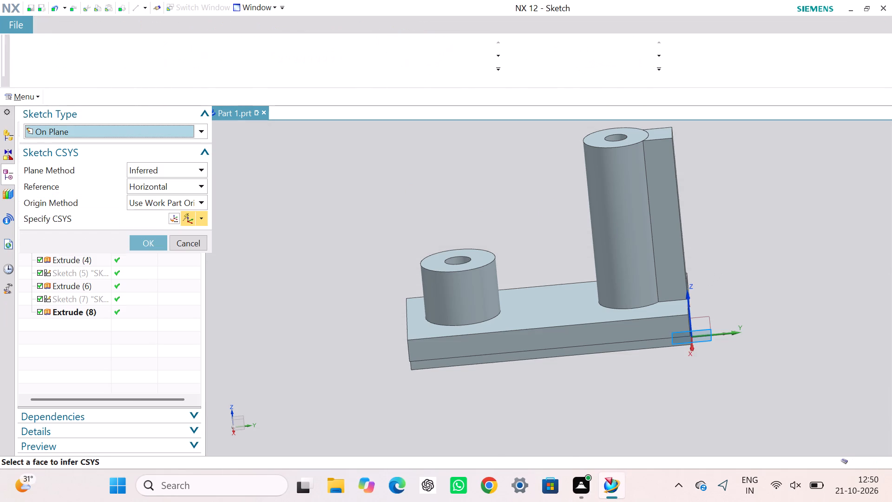
{"action": "left_click", "coordinate": [698, 314]}
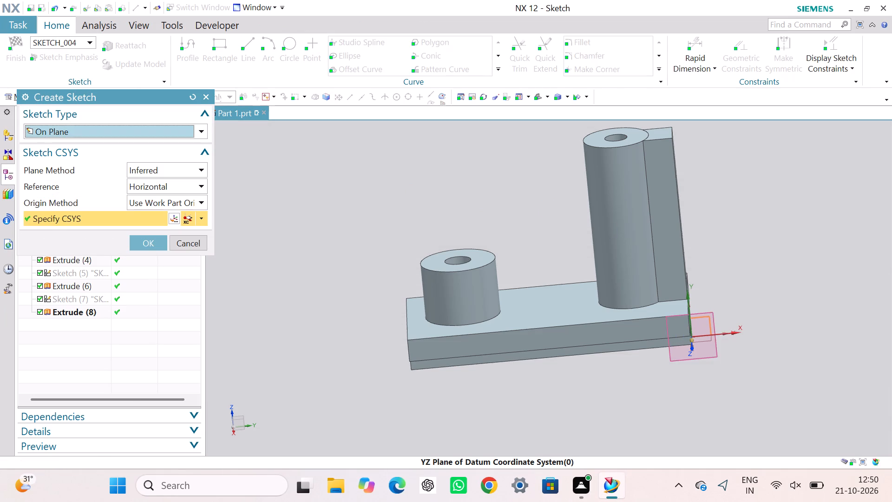
{"action": "middle_click_drag", "start_coordinate": [698, 314], "coordinate": [664, 326]}
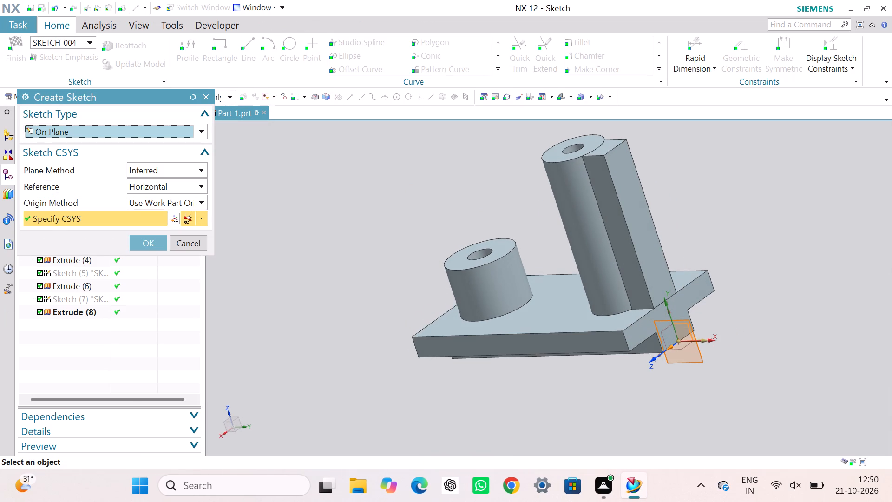
{"action": "left_click", "coordinate": [136, 246]}
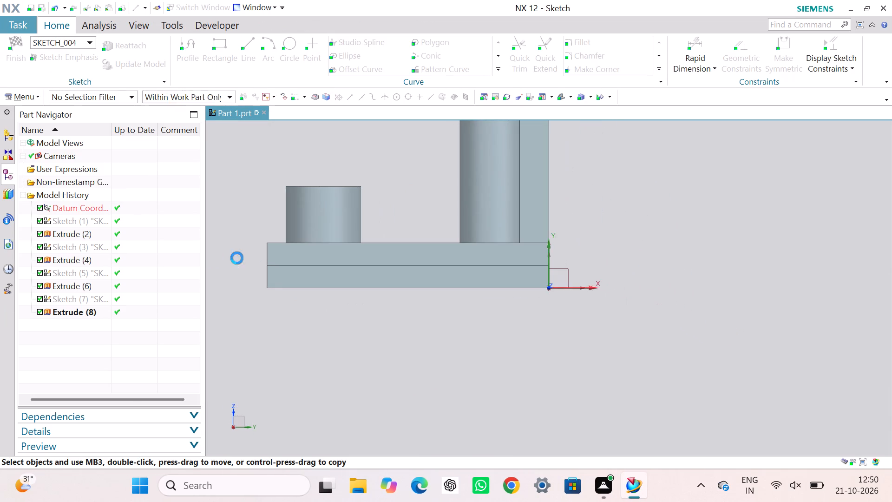
Sketch a sloping line about 79.7 mm long at about 48.8° from the short cylinder's top inner corner to the tall cylinder's top corner, and finish the sketch.
{"action": "scroll", "coordinate": [424, 195], "scroll_direction": "down", "scroll_amount": 1}
{"action": "middle_click_drag", "start_coordinate": [424, 195], "coordinate": [442, 303]}
{"action": "right_click_drag", "start_coordinate": [424, 195], "coordinate": [442, 303]}
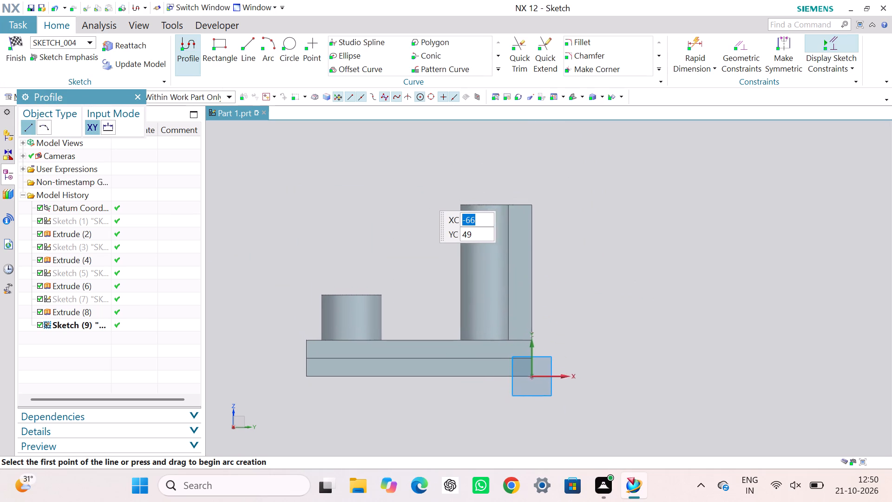
{"action": "middle_click_drag", "start_coordinate": [442, 303], "coordinate": [502, 330]}
{"action": "right_click_drag", "start_coordinate": [442, 303], "coordinate": [501, 329]}
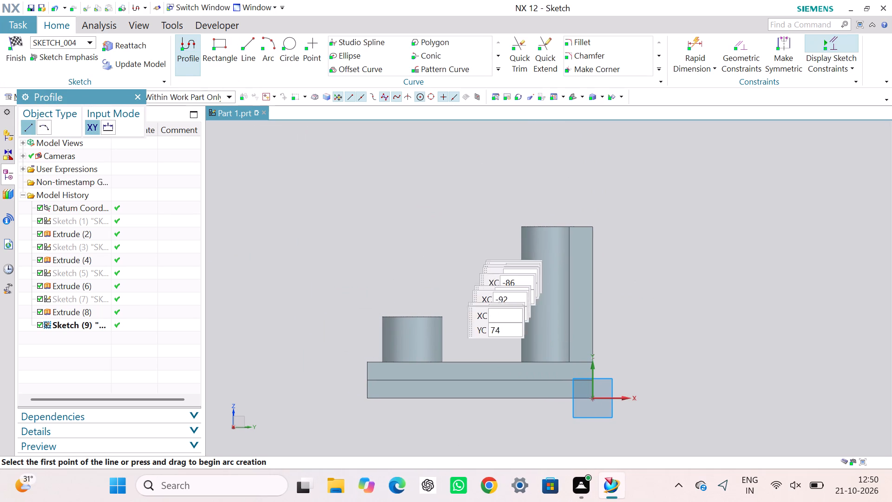
{"action": "scroll", "coordinate": [450, 316], "scroll_direction": "up", "scroll_amount": 3}
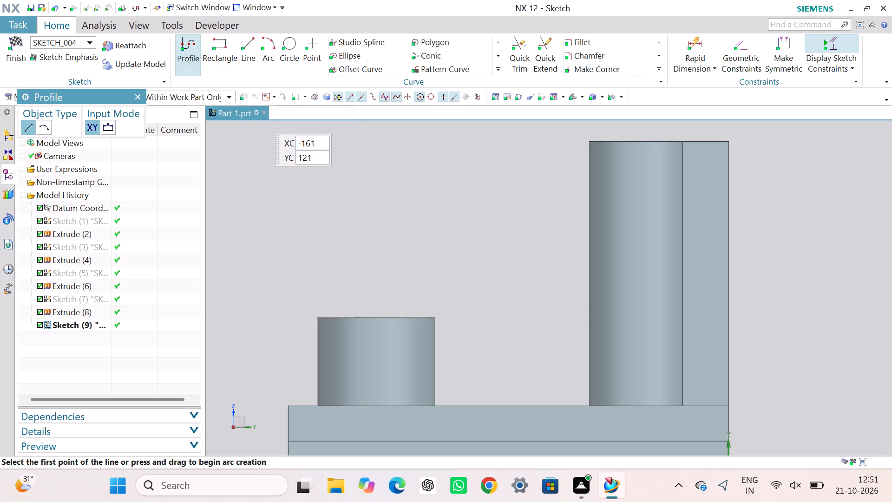
{"action": "scroll", "coordinate": [432, 319], "scroll_direction": "up", "scroll_amount": 4}
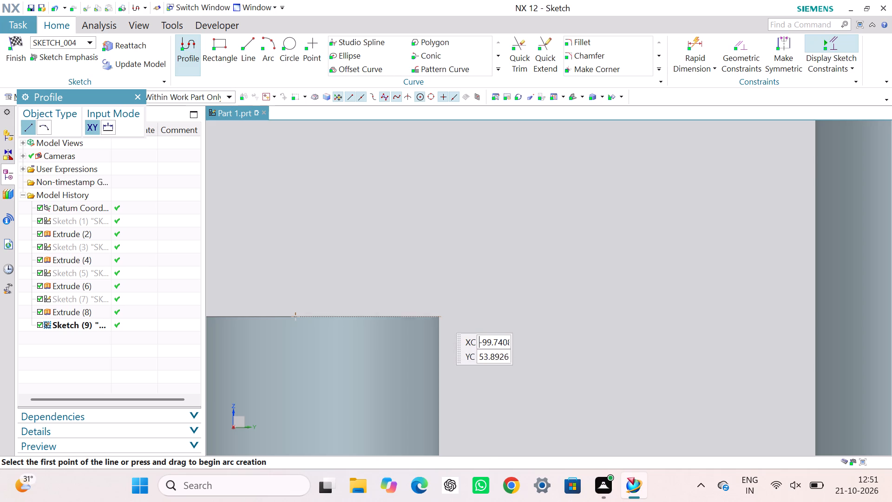
{"action": "left_click", "coordinate": [439, 317]}
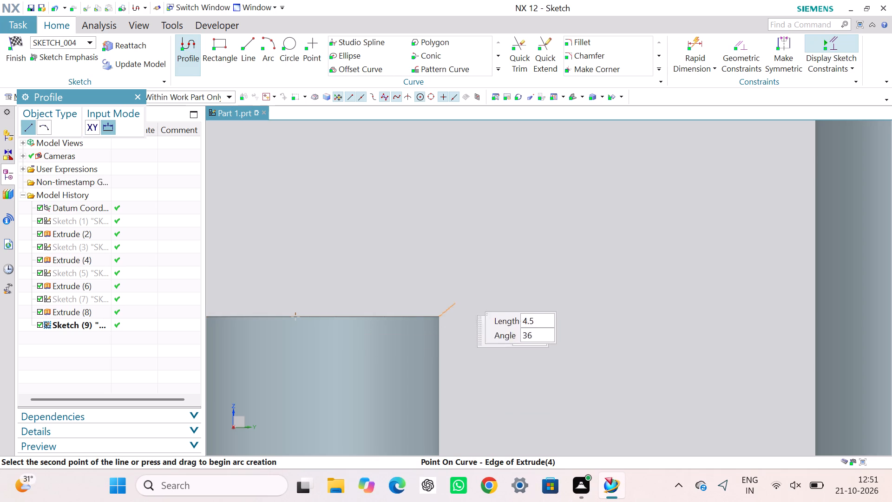
{"action": "scroll", "coordinate": [531, 253], "scroll_direction": "down", "scroll_amount": 8}
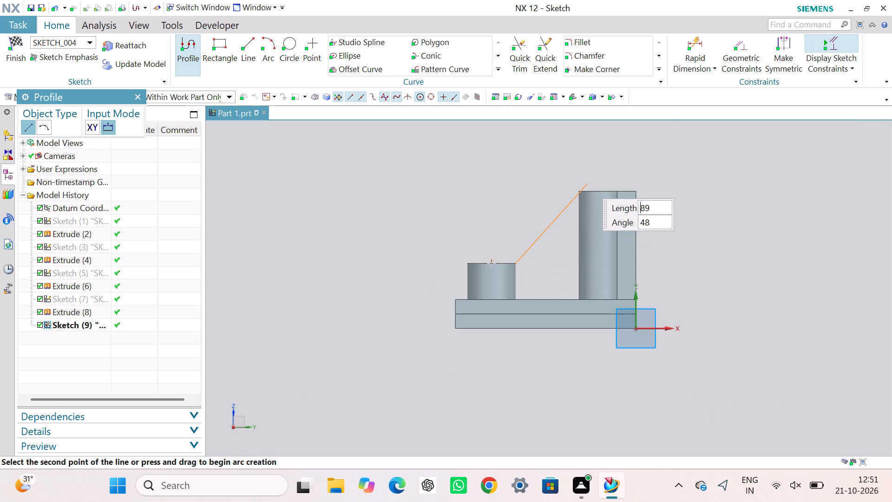
{"action": "scroll", "coordinate": [586, 183], "scroll_direction": "up", "scroll_amount": 8}
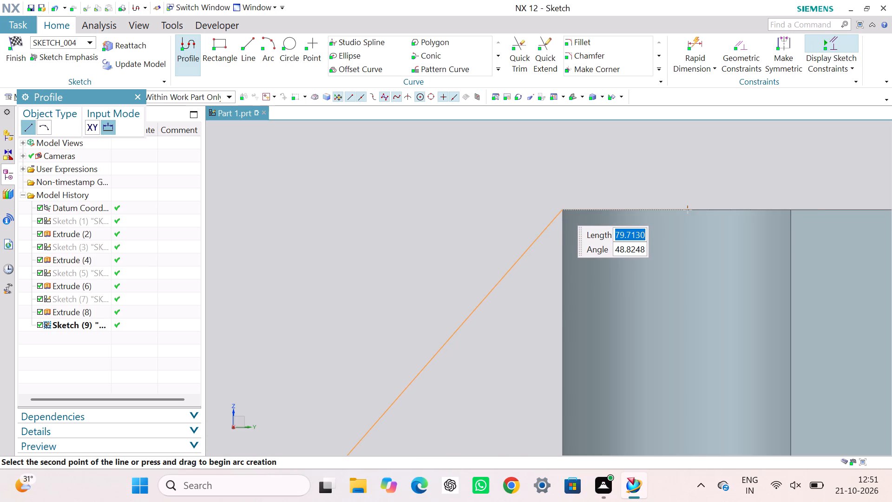
{"action": "scroll", "coordinate": [565, 210], "scroll_direction": "up", "scroll_amount": 6}
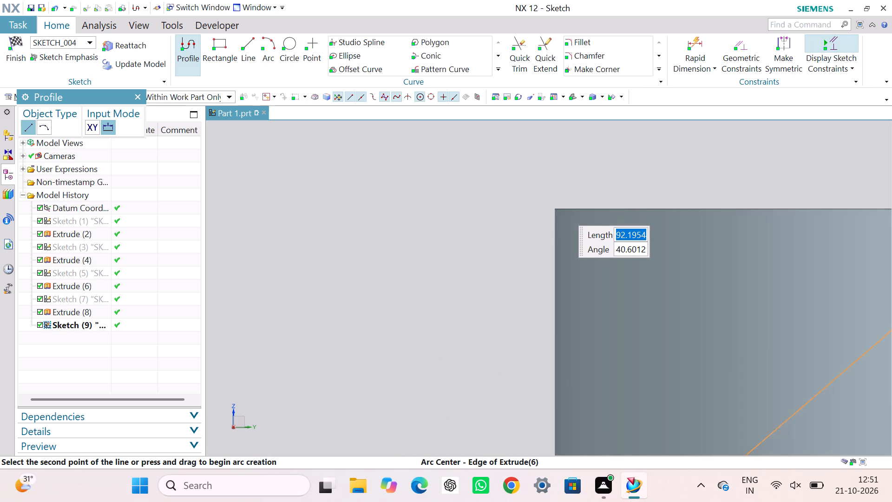
{"action": "scroll", "coordinate": [565, 210], "scroll_direction": "up", "scroll_amount": 1}
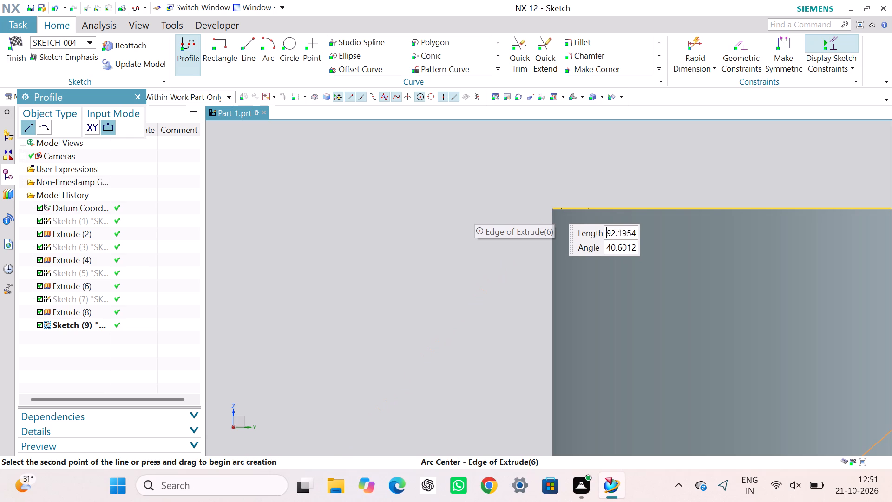
{"action": "left_click", "coordinate": [551, 208]}
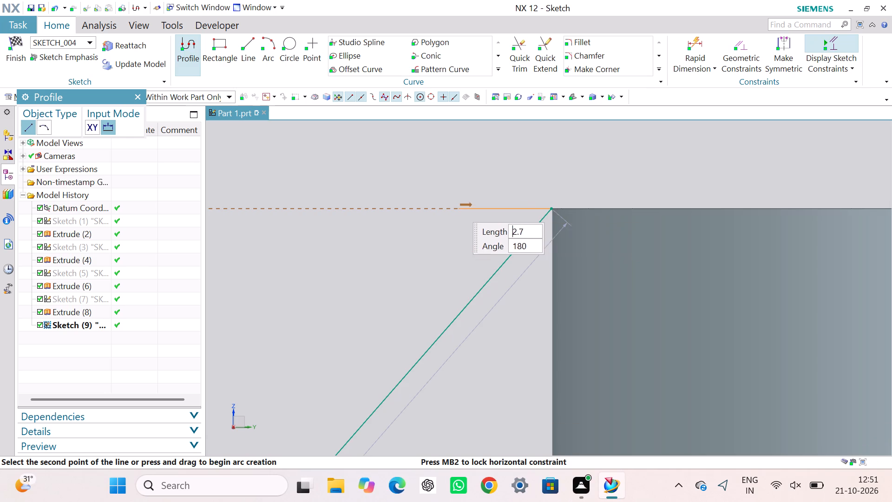
{"action": "key", "text": "Escape"}
{"action": "key", "text": "Escape"}
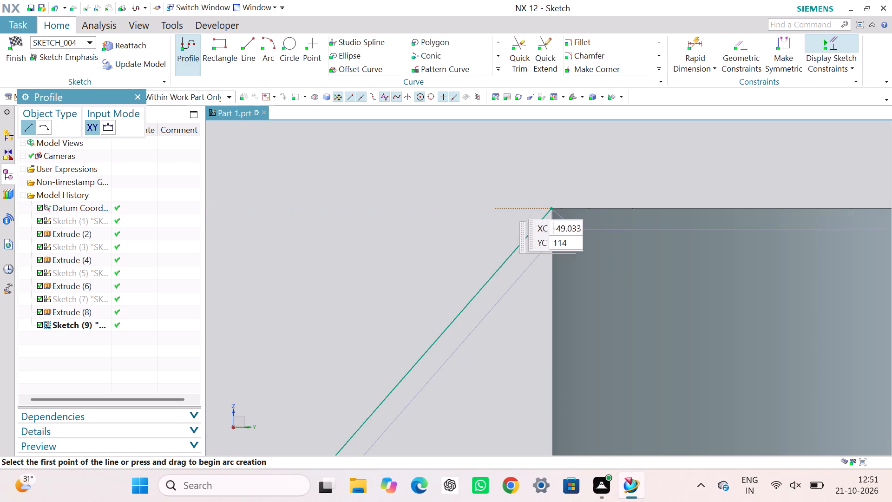
{"action": "key", "text": "Escape"}
{"action": "key", "text": "Escape"}
{"action": "key", "text": "Escape"}
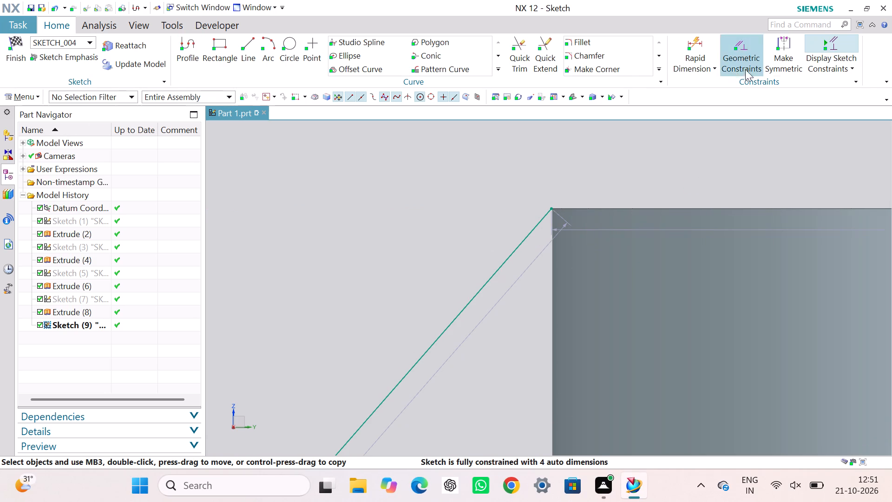
{"action": "scroll", "coordinate": [654, 175], "scroll_direction": "up", "scroll_amount": 2}
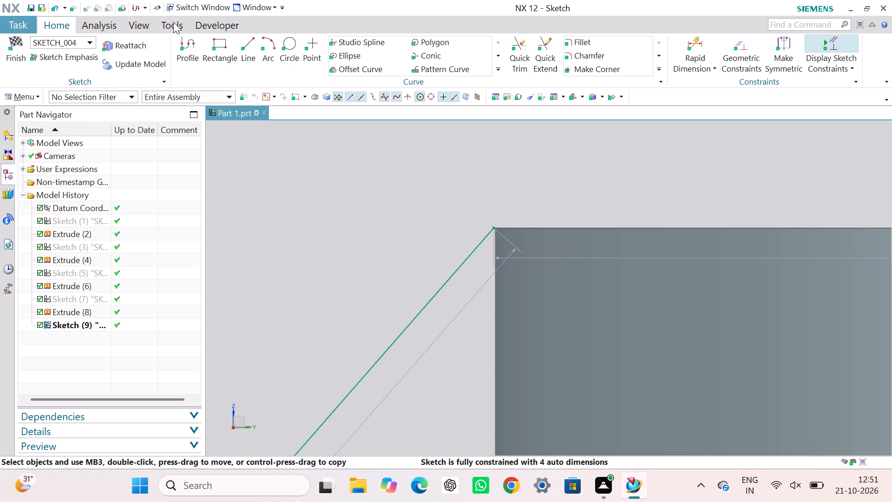
{"action": "left_click", "coordinate": [16, 46]}
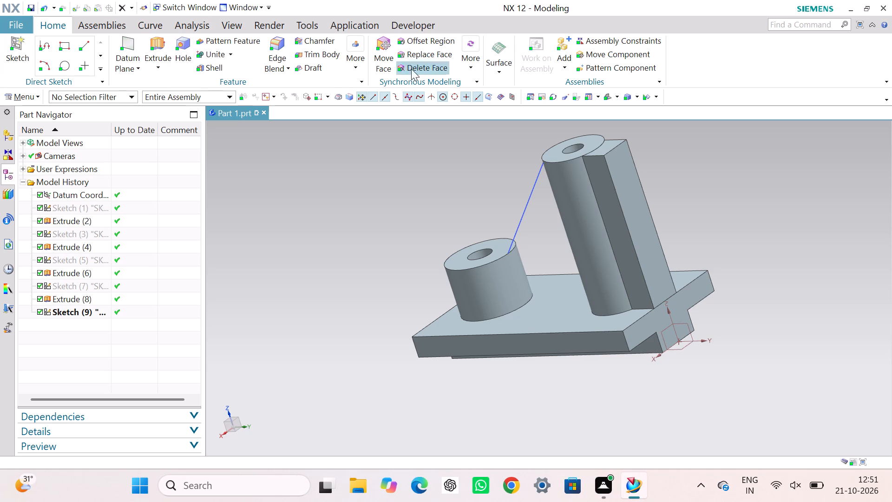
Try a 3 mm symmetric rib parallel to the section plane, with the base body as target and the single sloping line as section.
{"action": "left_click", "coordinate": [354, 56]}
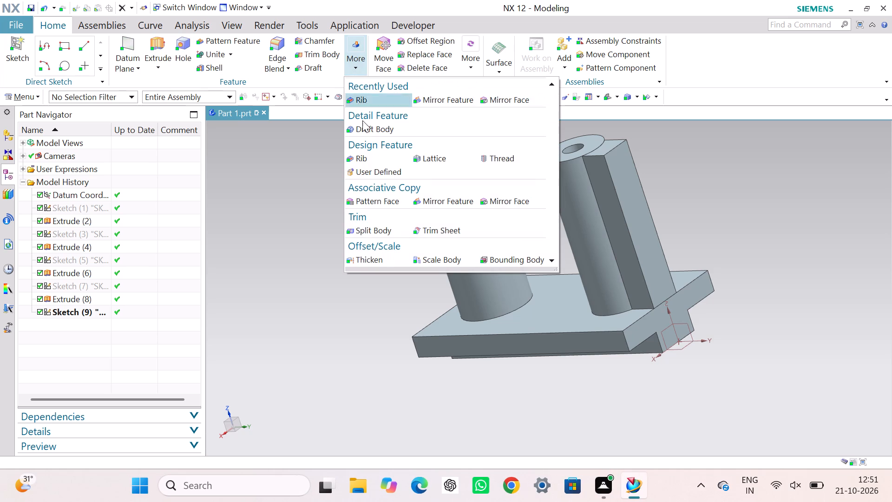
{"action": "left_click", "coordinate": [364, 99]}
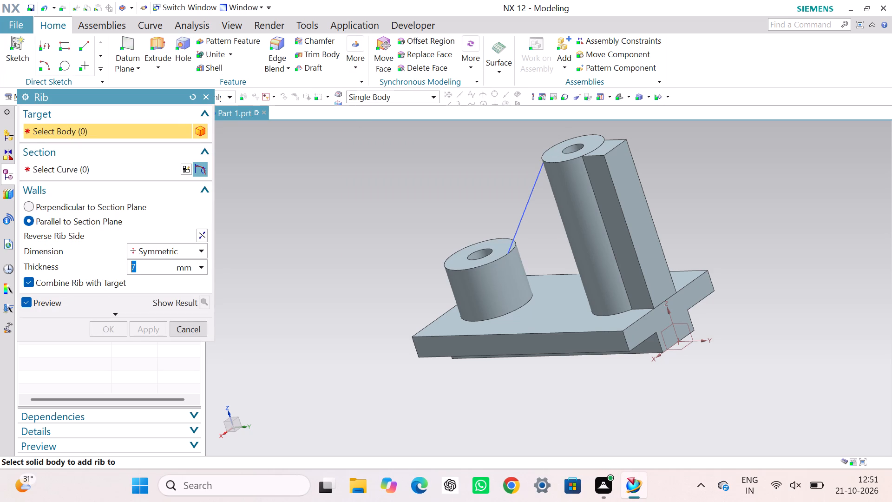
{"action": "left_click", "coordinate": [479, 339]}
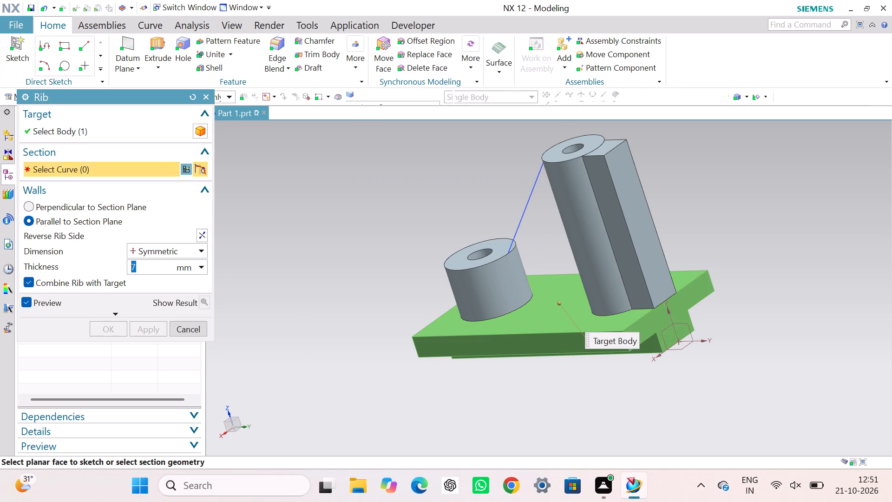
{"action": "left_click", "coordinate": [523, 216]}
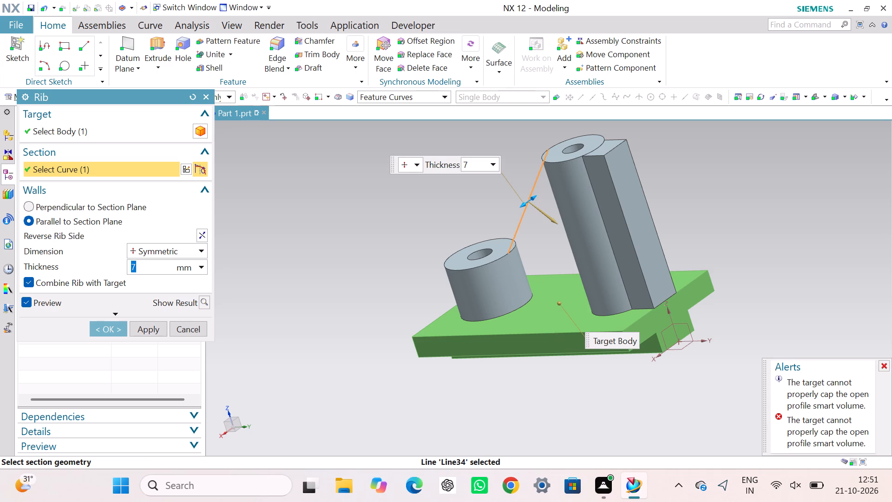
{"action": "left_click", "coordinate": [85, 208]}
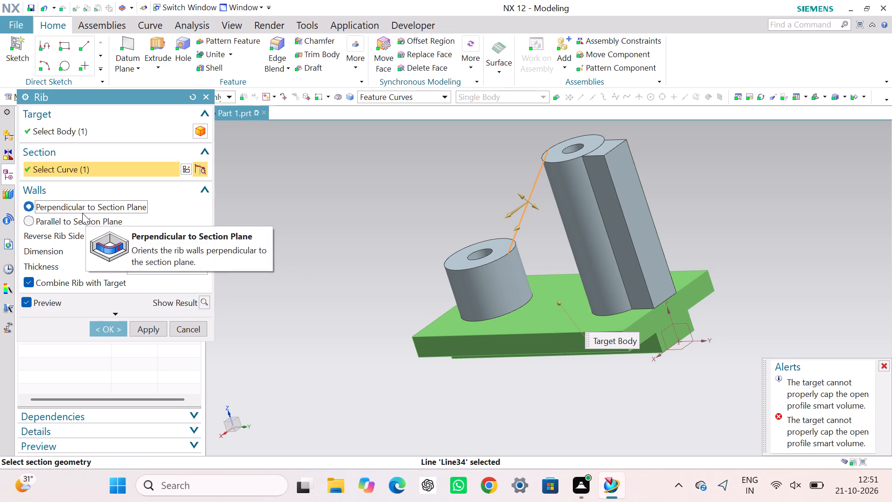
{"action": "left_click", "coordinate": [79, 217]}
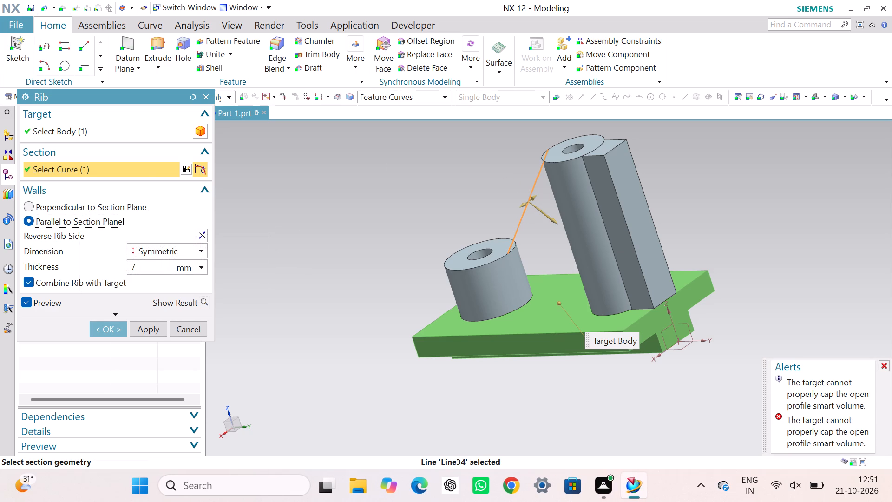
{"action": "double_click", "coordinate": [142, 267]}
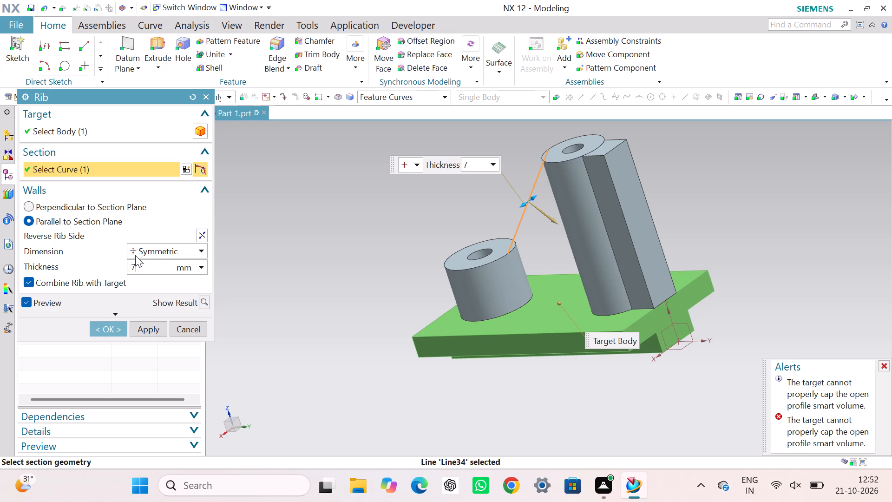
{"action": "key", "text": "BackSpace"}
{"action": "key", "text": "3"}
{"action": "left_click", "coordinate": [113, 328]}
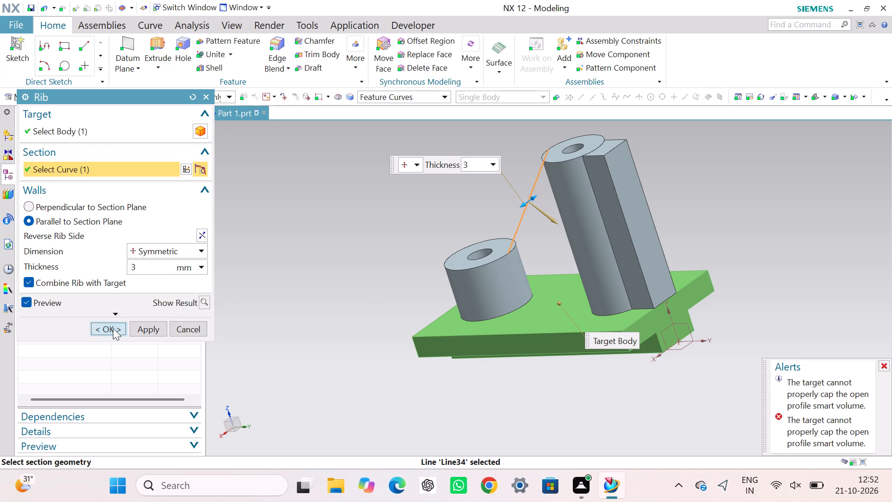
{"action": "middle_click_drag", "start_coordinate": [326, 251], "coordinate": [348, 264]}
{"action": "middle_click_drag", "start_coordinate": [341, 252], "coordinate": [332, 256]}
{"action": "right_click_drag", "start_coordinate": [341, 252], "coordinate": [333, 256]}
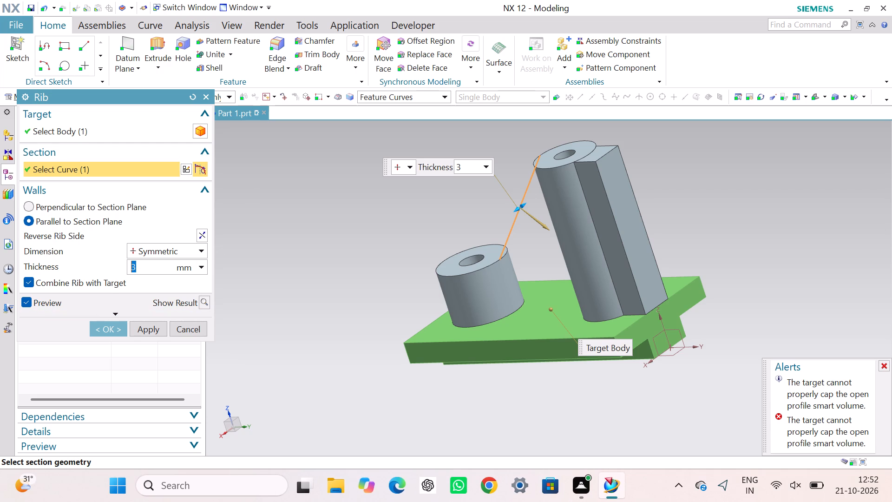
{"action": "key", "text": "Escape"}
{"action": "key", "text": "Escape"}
Reopen the sloping-line rib sketch between the two cylinders with Edit with Rollback.
{"action": "left_click", "coordinate": [517, 217]}
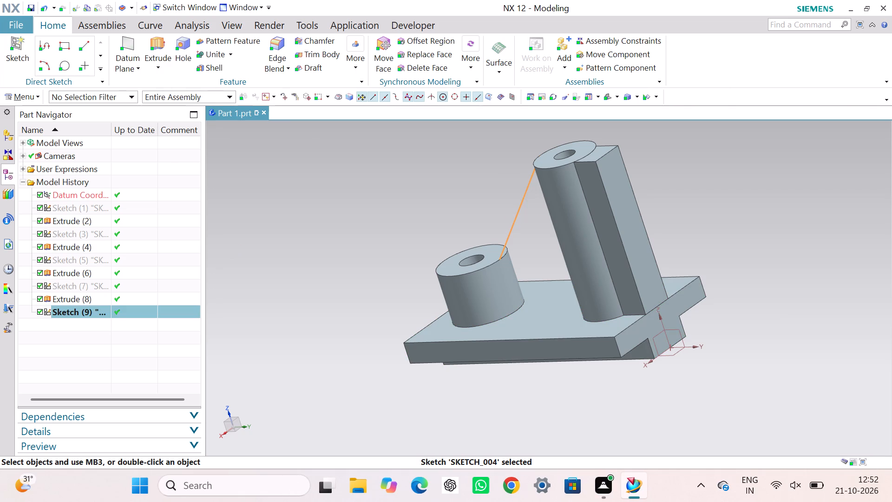
{"action": "right_click", "coordinate": [510, 224]}
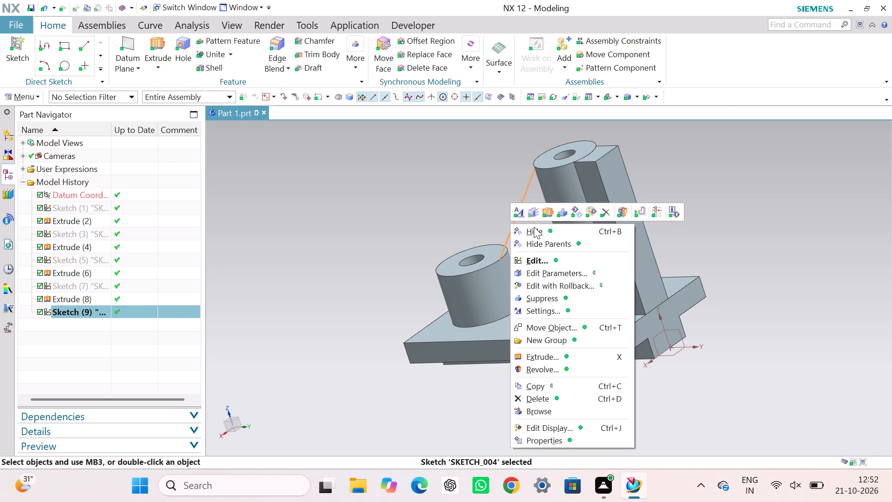
{"action": "left_click", "coordinate": [553, 283]}
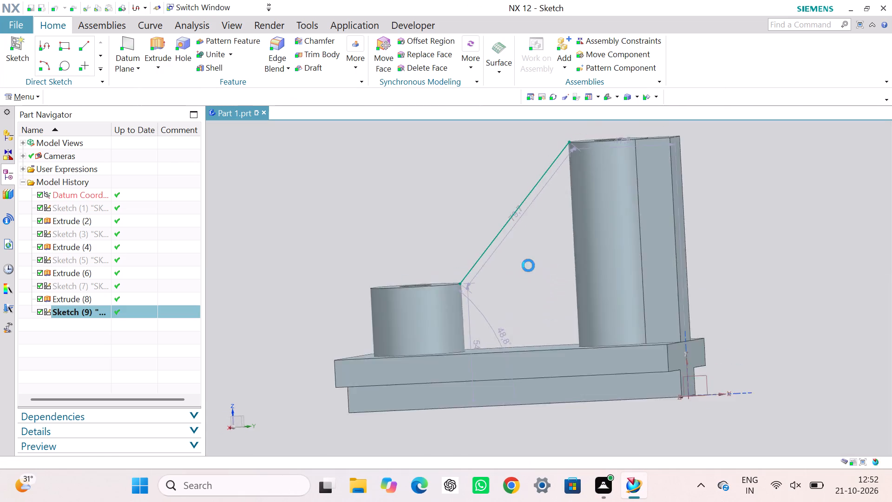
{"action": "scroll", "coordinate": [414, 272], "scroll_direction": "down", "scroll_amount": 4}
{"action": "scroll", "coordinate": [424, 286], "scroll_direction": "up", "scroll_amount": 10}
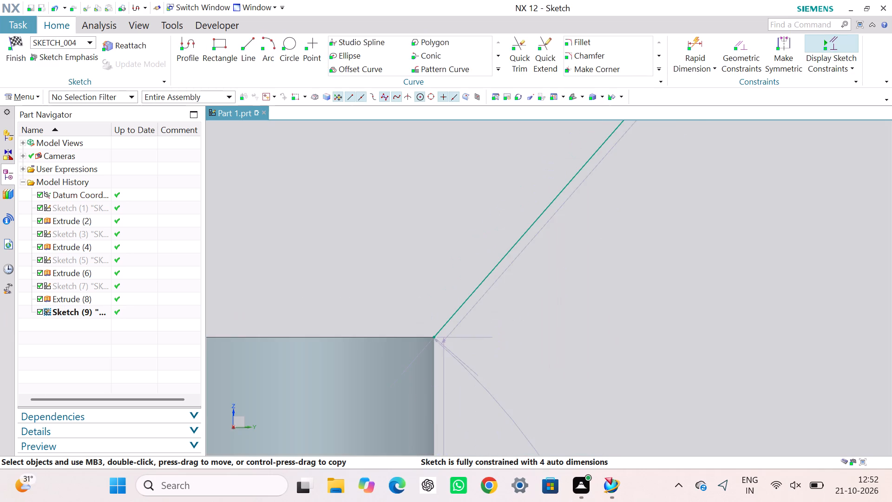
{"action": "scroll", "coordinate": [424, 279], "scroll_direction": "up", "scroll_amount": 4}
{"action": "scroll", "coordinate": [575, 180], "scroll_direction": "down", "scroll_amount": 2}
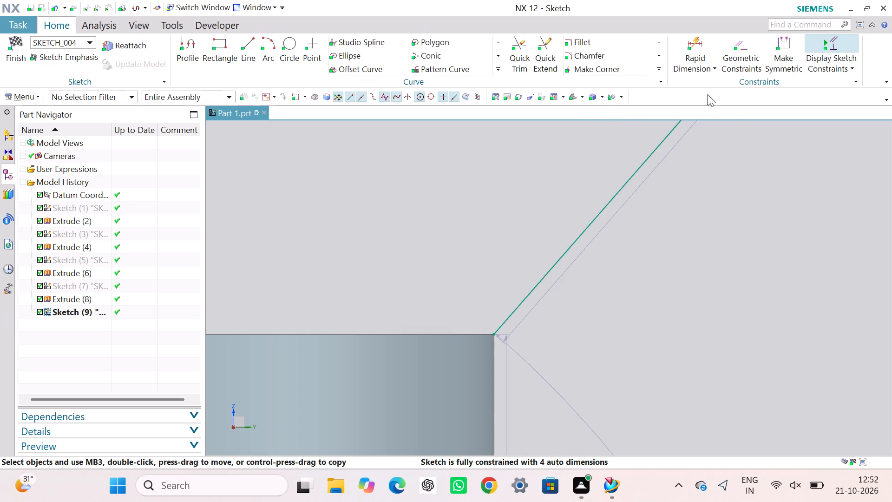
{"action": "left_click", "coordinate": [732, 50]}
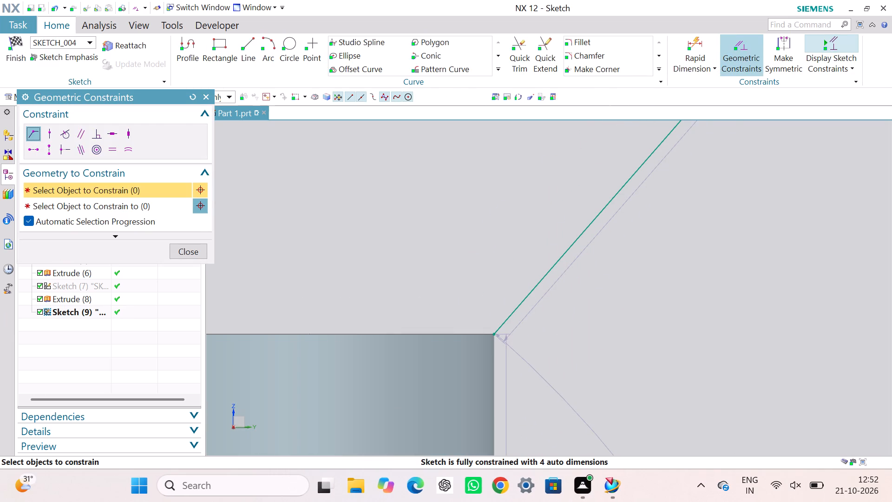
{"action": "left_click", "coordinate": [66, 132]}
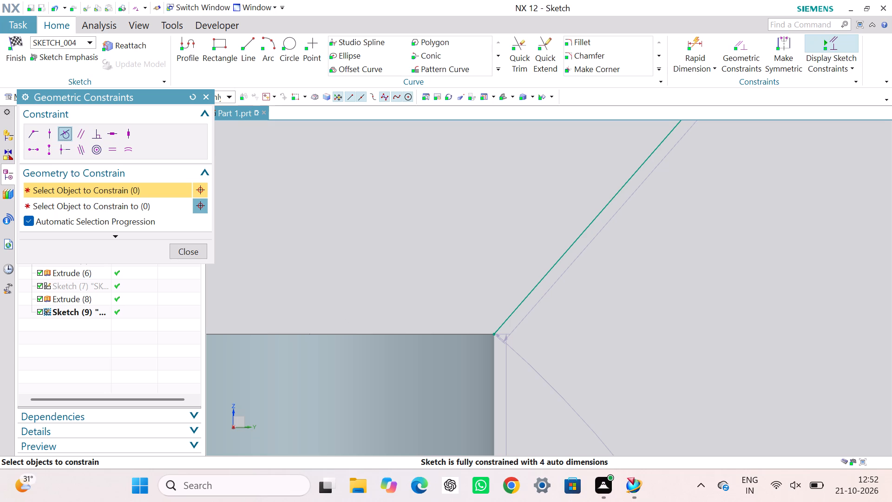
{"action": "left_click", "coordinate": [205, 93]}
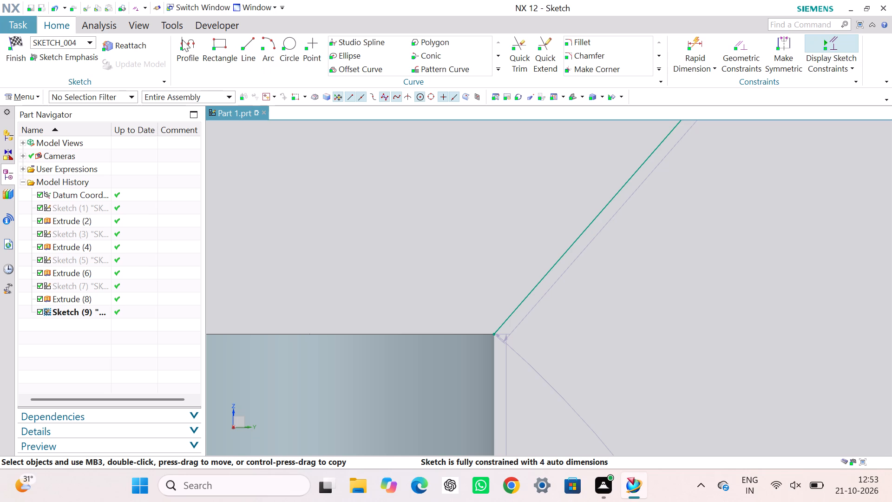
Sketch a horizontal line about 4.6 mm long from the sloping line's lower end inward along the short cylinder's top edge.
{"action": "scroll", "coordinate": [441, 258], "scroll_direction": "down", "scroll_amount": 1}
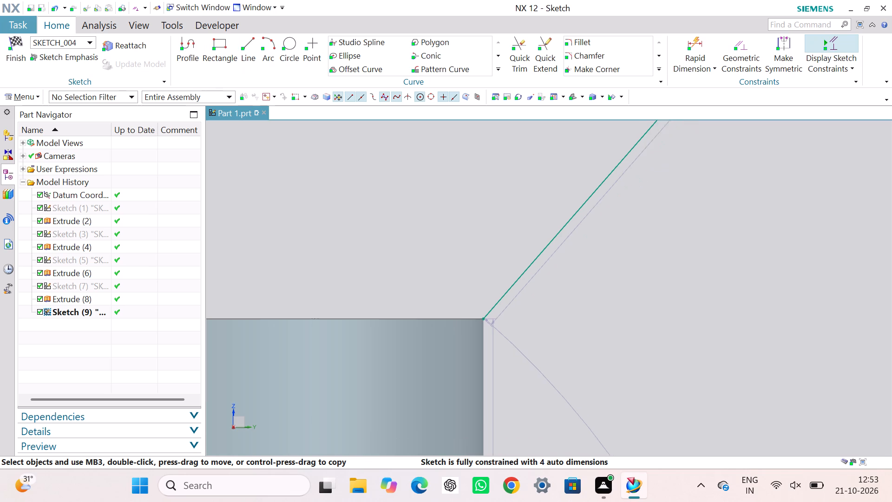
{"action": "scroll", "coordinate": [441, 258], "scroll_direction": "down", "scroll_amount": 10}
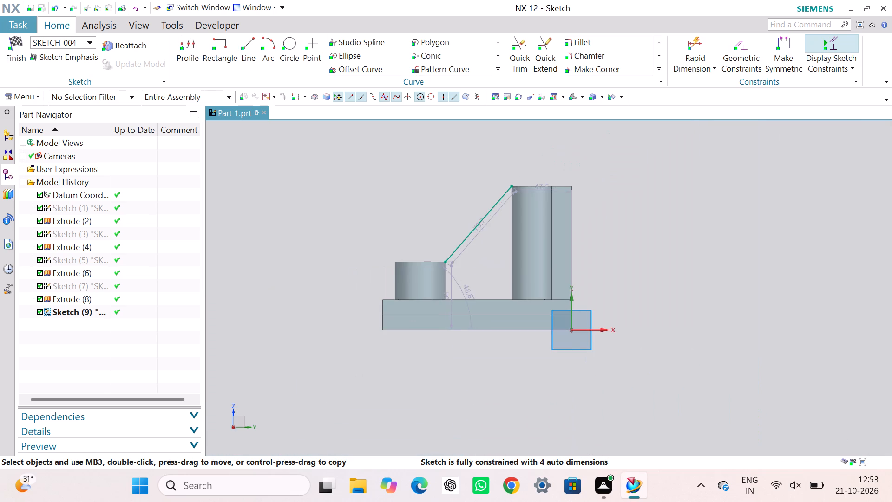
{"action": "scroll", "coordinate": [517, 212], "scroll_direction": "up", "scroll_amount": 2}
{"action": "scroll", "coordinate": [489, 178], "scroll_direction": "up", "scroll_amount": 3}
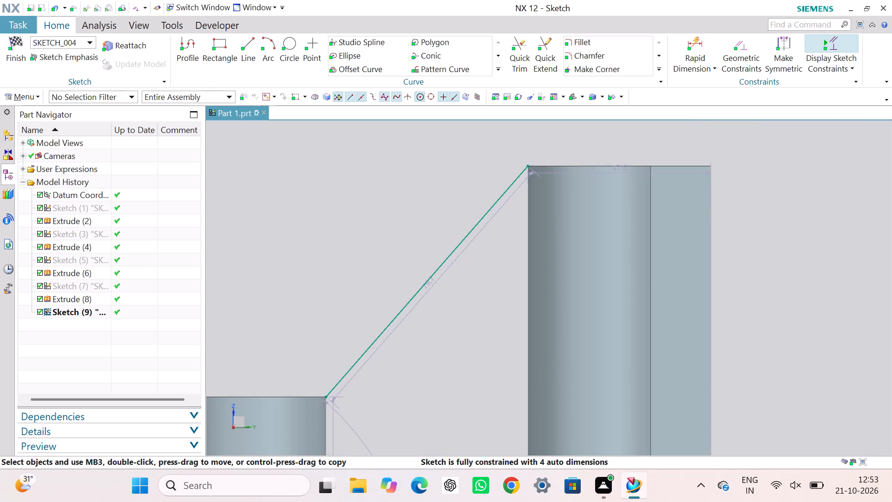
{"action": "left_click", "coordinate": [247, 40]}
{"action": "scroll", "coordinate": [326, 395], "scroll_direction": "up", "scroll_amount": 3}
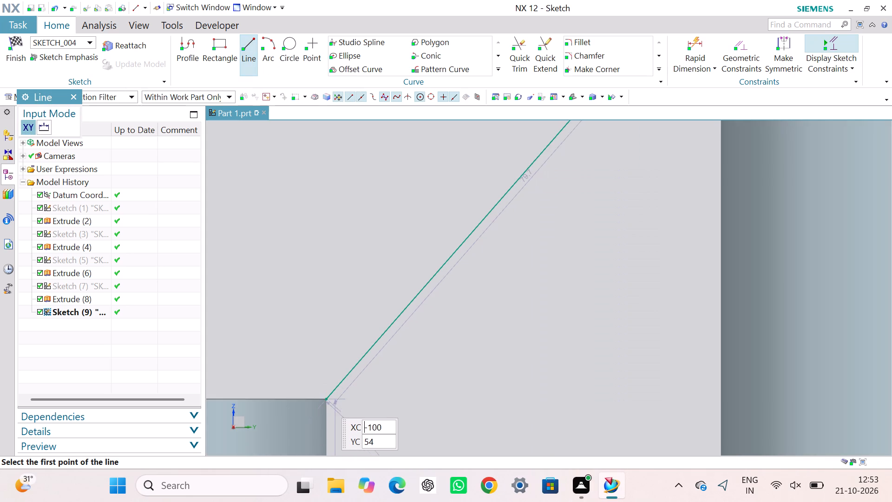
{"action": "scroll", "coordinate": [326, 403], "scroll_direction": "down", "scroll_amount": 1}
{"action": "left_click", "coordinate": [327, 400]}
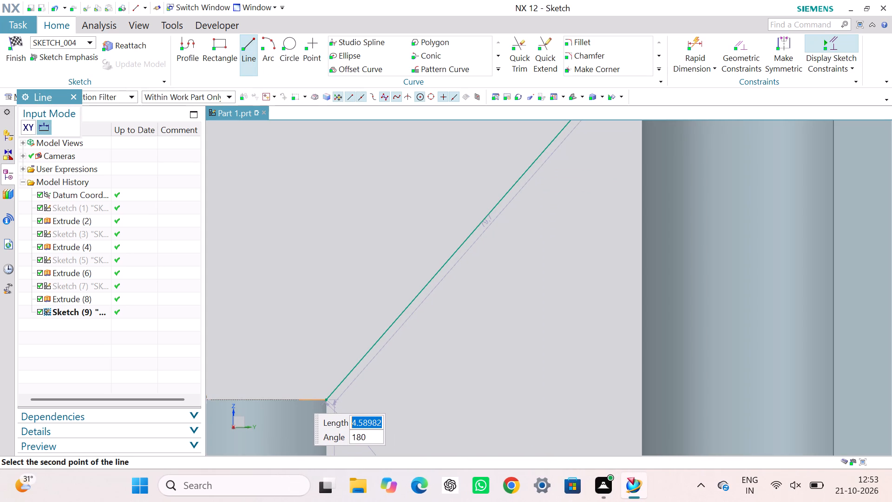
{"action": "left_click", "coordinate": [299, 398]}
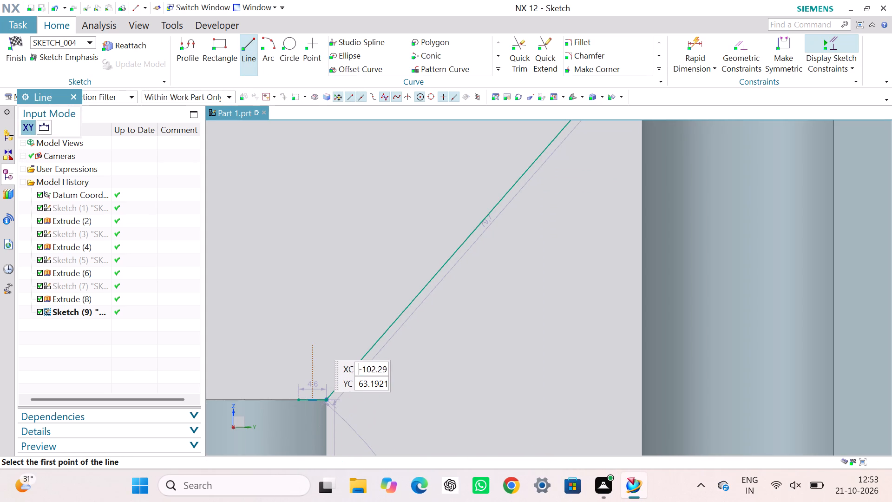
{"action": "key", "text": "Escape"}
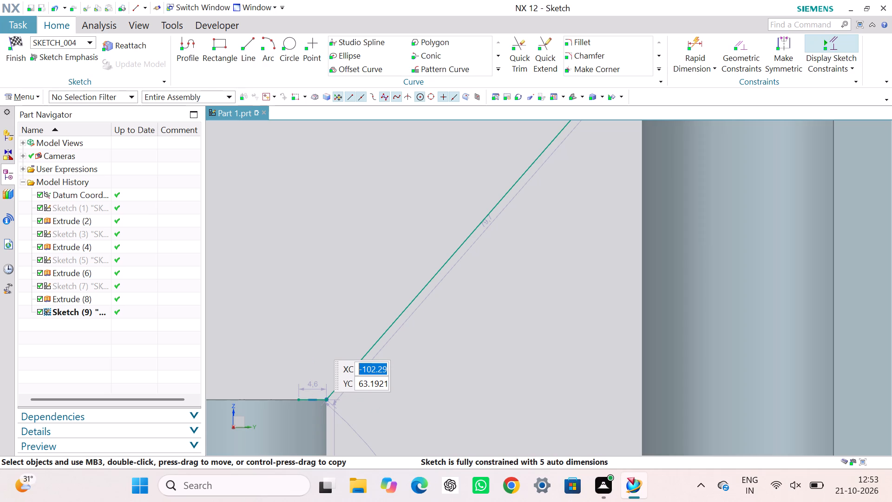
Set the short horizontal line's length to 5 mm and place its dimension above the line.
{"action": "left_click", "coordinate": [305, 382]}
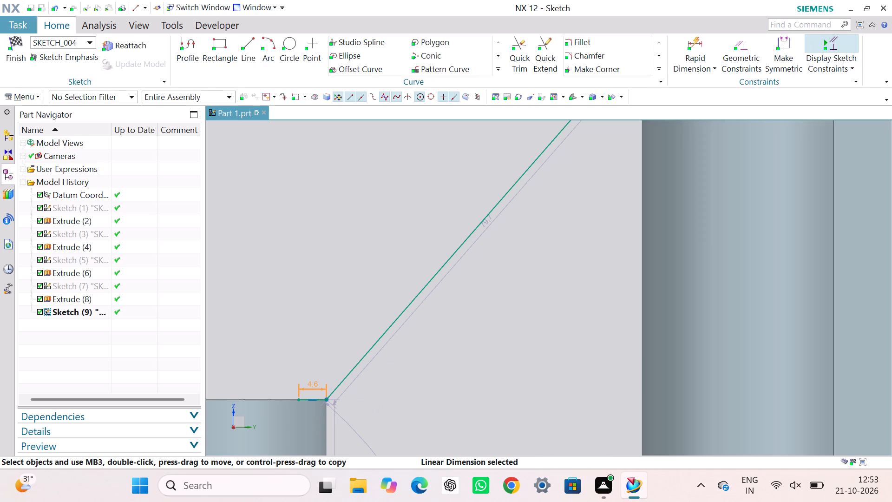
{"action": "double_click", "coordinate": [306, 383]}
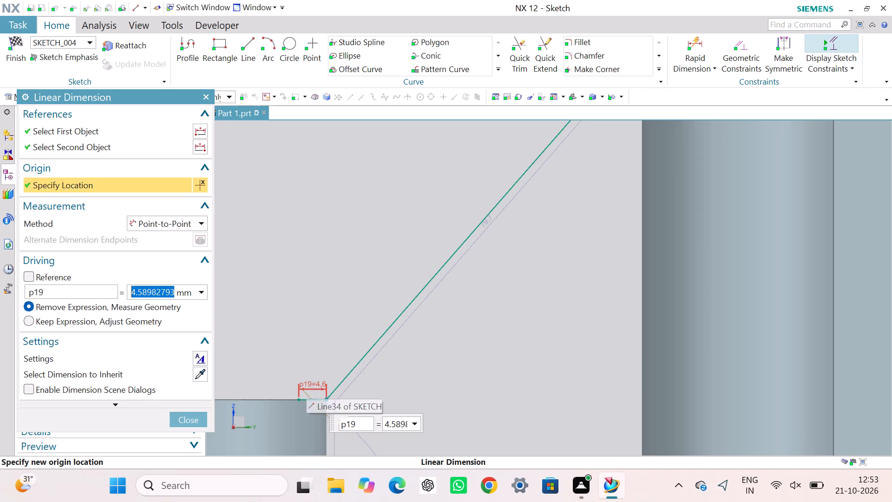
{"action": "key", "text": "5"}
{"action": "key", "text": "Return"}
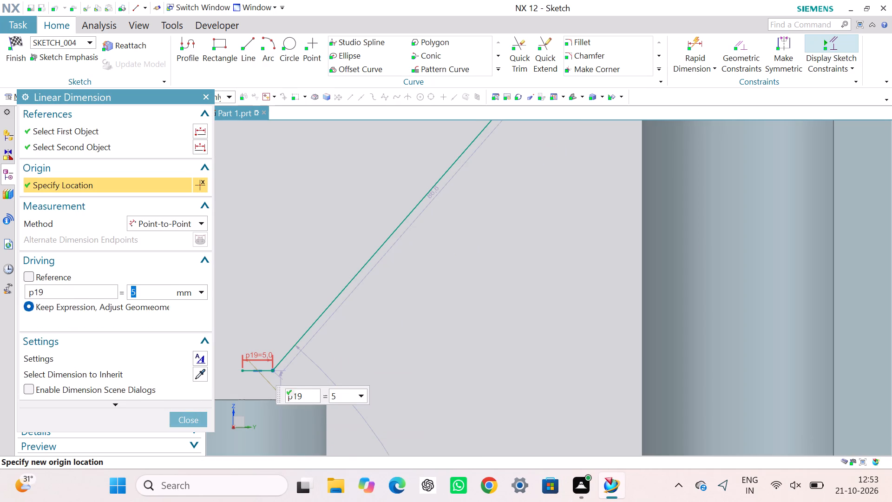
{"action": "left_click", "coordinate": [299, 284]}
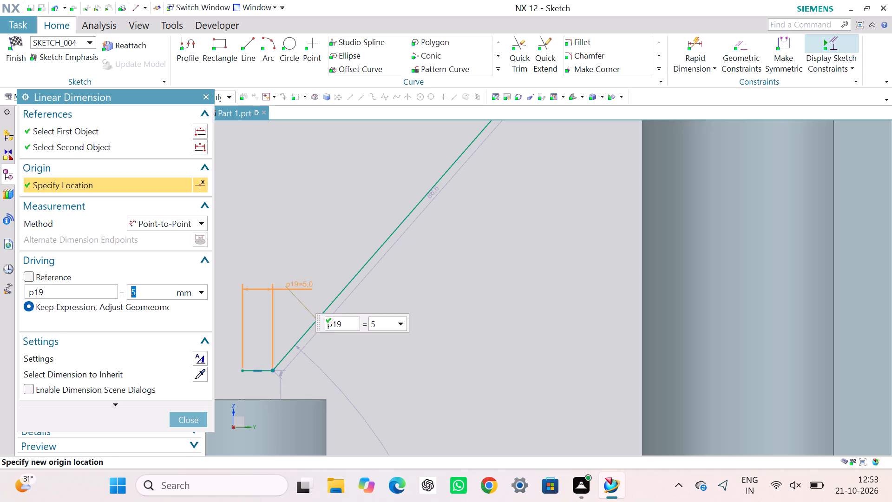
{"action": "key", "text": "Escape"}
{"action": "key", "text": "Escape"}
{"action": "left_click_drag", "start_coordinate": [296, 287], "coordinate": [263, 297]}
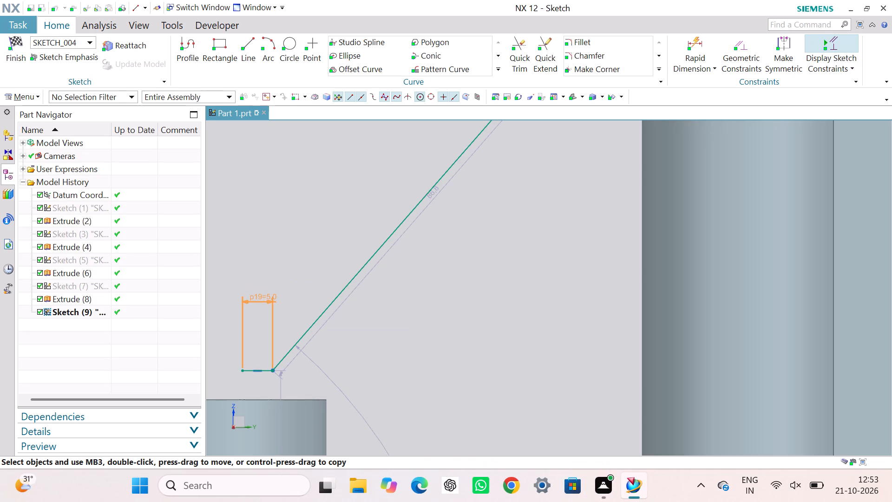
{"action": "left_click_drag", "start_coordinate": [263, 297], "coordinate": [262, 297]}
{"action": "left_click", "coordinate": [291, 283]}
{"action": "key", "text": "Escape"}
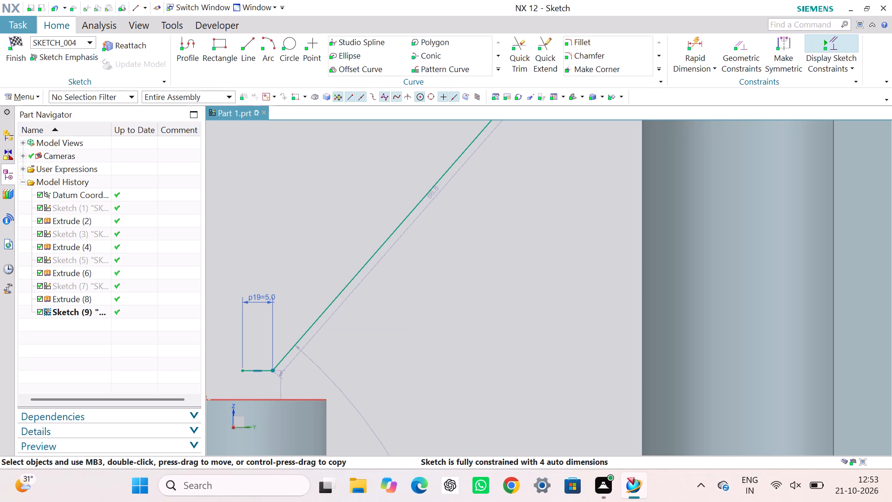
Move the corner shared by the horizontal and sloping lines back toward the short cylinder's top inner corner.
{"action": "left_click_drag", "start_coordinate": [273, 369], "coordinate": [291, 377]}
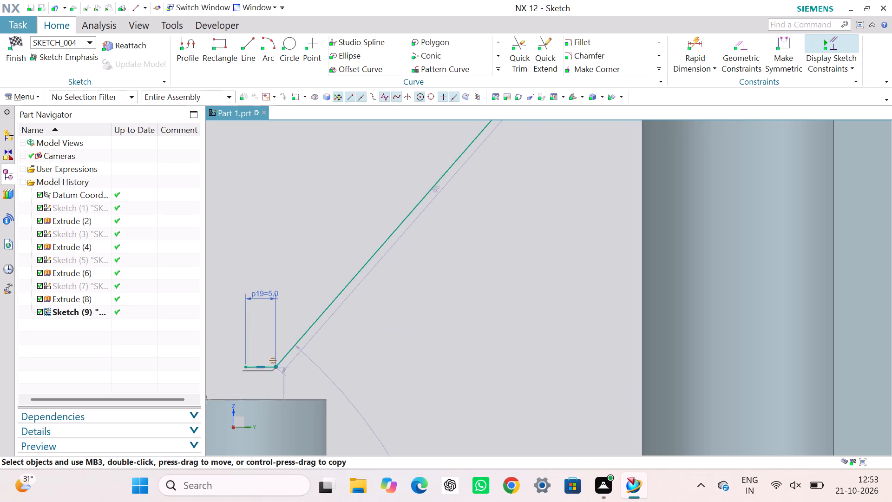
{"action": "left_click_drag", "start_coordinate": [291, 377], "coordinate": [321, 389]}
{"action": "left_click", "coordinate": [391, 407]}
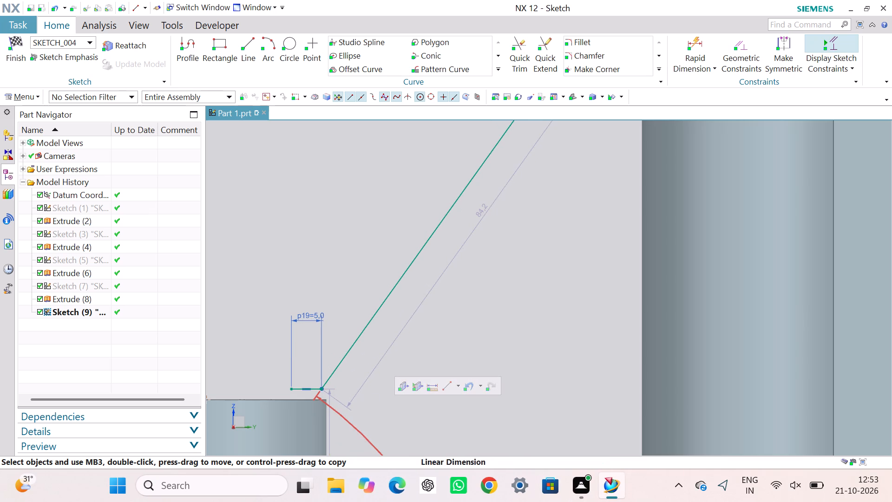
Set the perpendicular height of the lines' shared corner above the sketch's horizontal axis to 54 mm.
{"action": "scroll", "coordinate": [341, 410], "scroll_direction": "down", "scroll_amount": 3}
{"action": "scroll", "coordinate": [360, 413], "scroll_direction": "up", "scroll_amount": 3}
{"action": "scroll", "coordinate": [360, 413], "scroll_direction": "down", "scroll_amount": 1}
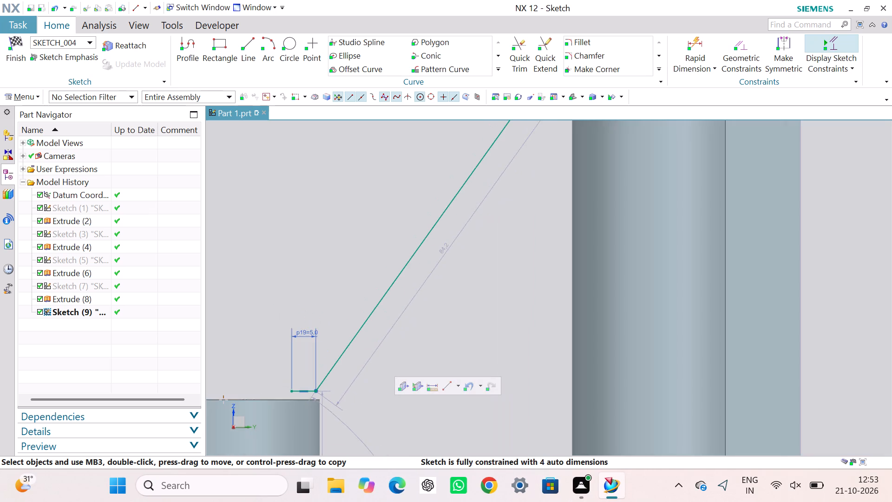
{"action": "middle_click_drag", "start_coordinate": [360, 413], "coordinate": [378, 412]}
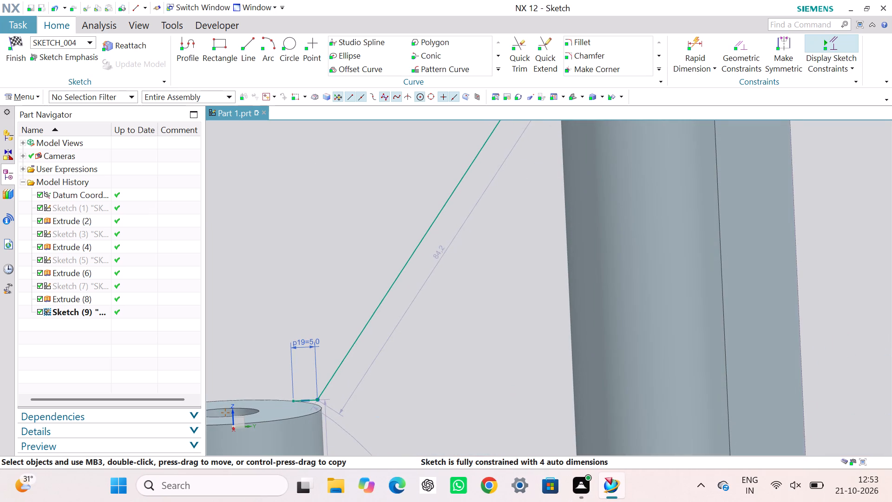
{"action": "middle_click_drag", "start_coordinate": [360, 420], "coordinate": [421, 283]}
{"action": "right_click_drag", "start_coordinate": [359, 420], "coordinate": [421, 283]}
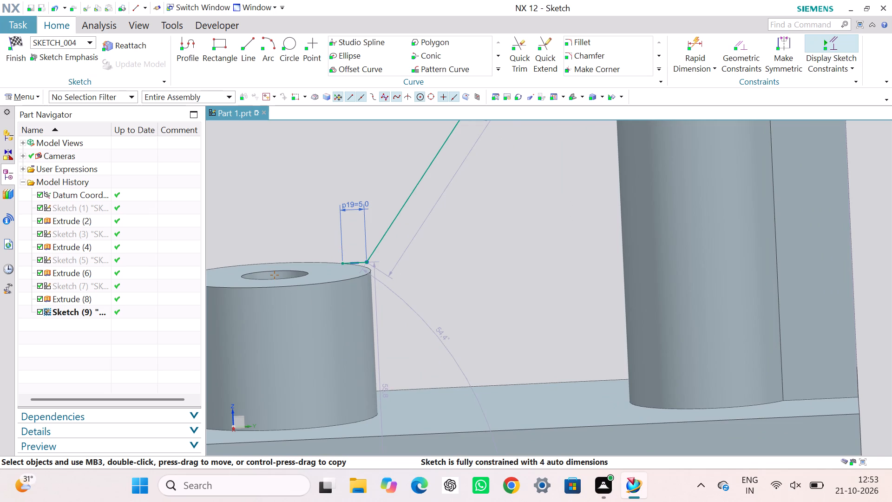
{"action": "double_click", "coordinate": [385, 387]}
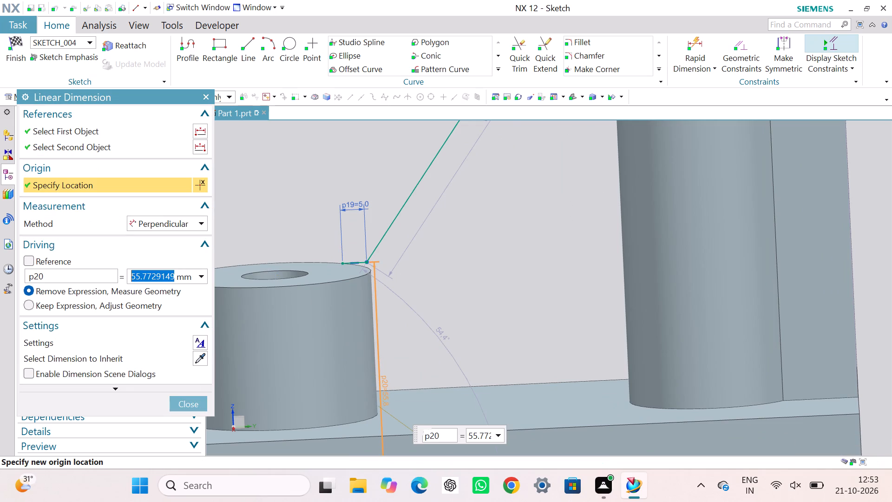
{"action": "scroll", "coordinate": [424, 373], "scroll_direction": "down", "scroll_amount": 4}
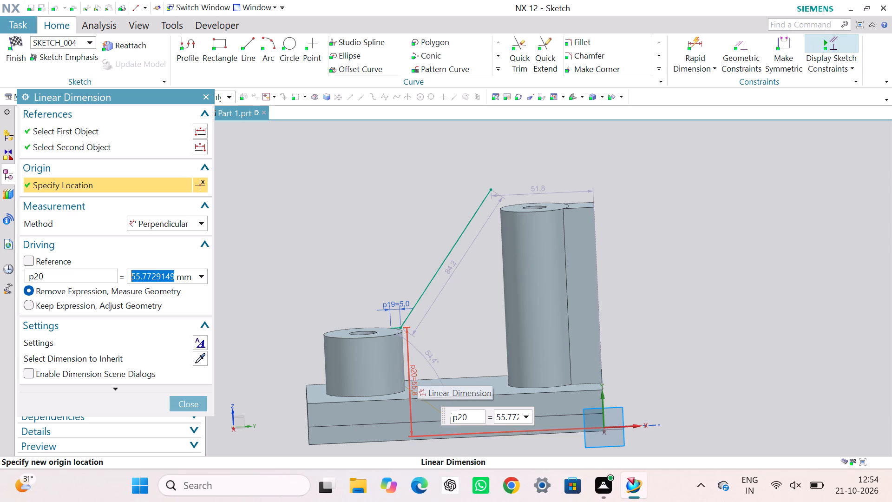
{"action": "key", "text": "F8"}
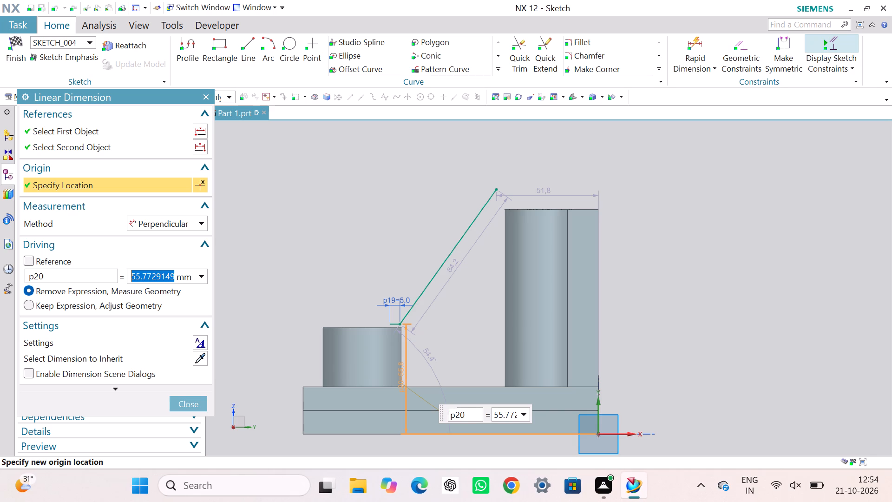
{"action": "type", "text": "54"}
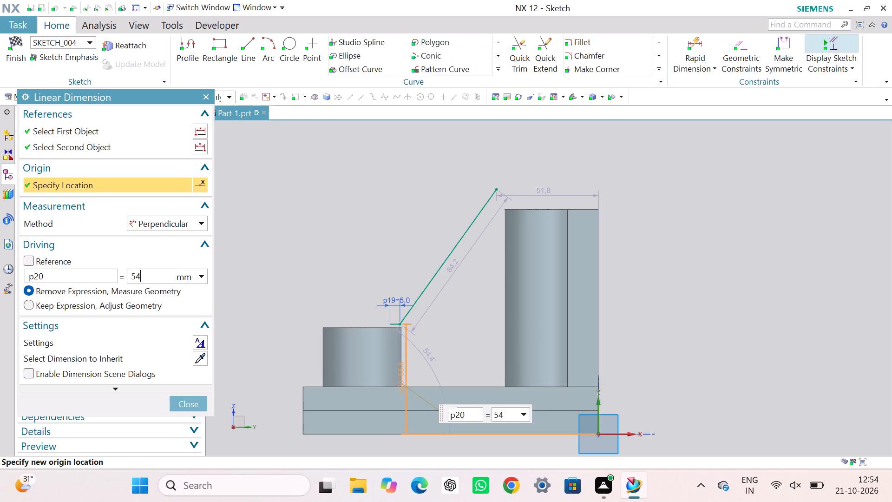
{"action": "key", "text": "Return"}
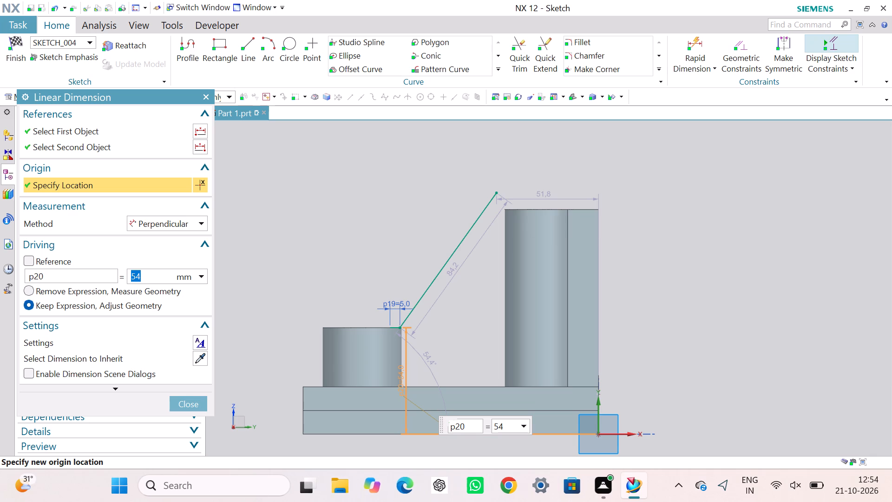
{"action": "left_click", "coordinate": [178, 403]}
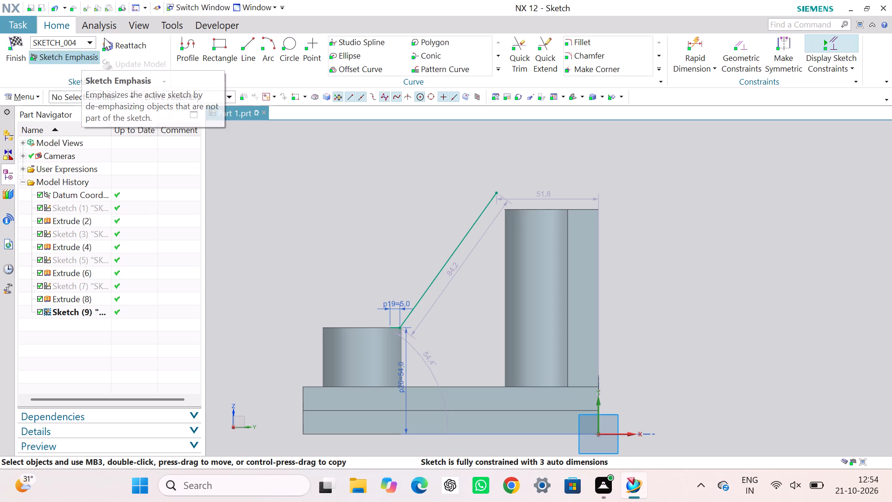
Move the sloping line's upper endpoint onto the tall cylinder's top corner nearest the short cylinder.
{"action": "left_click_drag", "start_coordinate": [493, 191], "coordinate": [502, 212]}
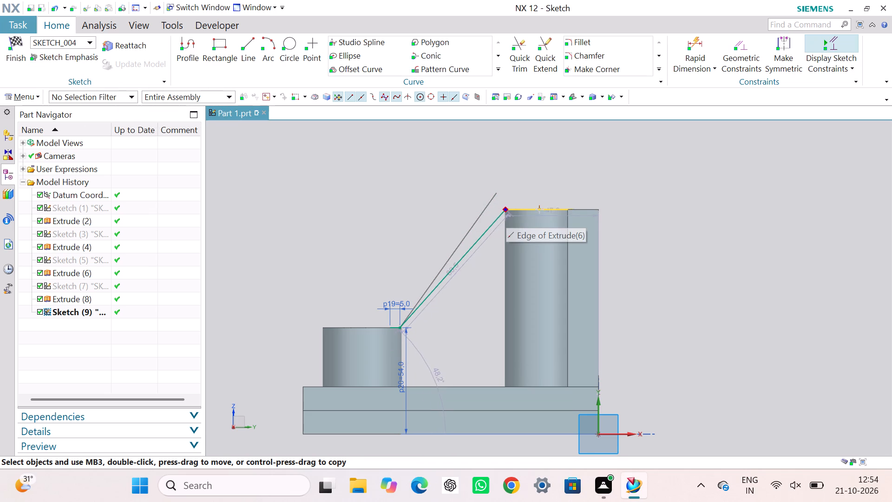
{"action": "left_click_drag", "start_coordinate": [502, 212], "coordinate": [505, 210]}
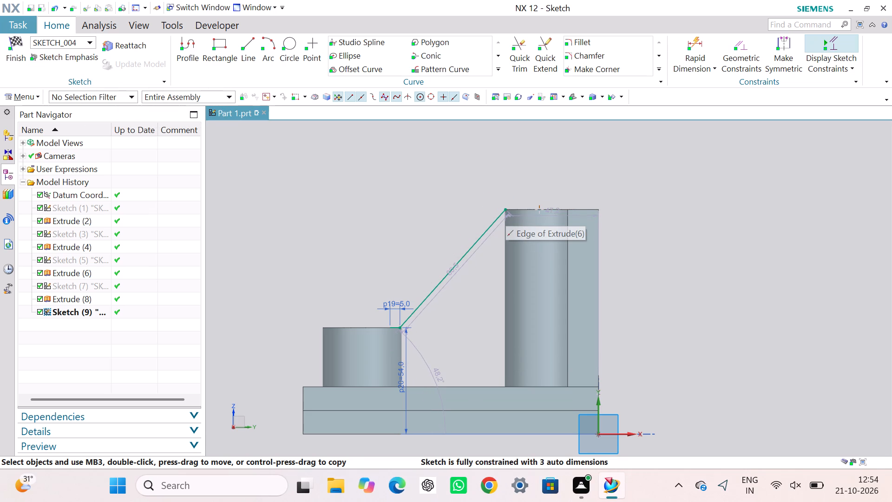
{"action": "left_click", "coordinate": [513, 169]}
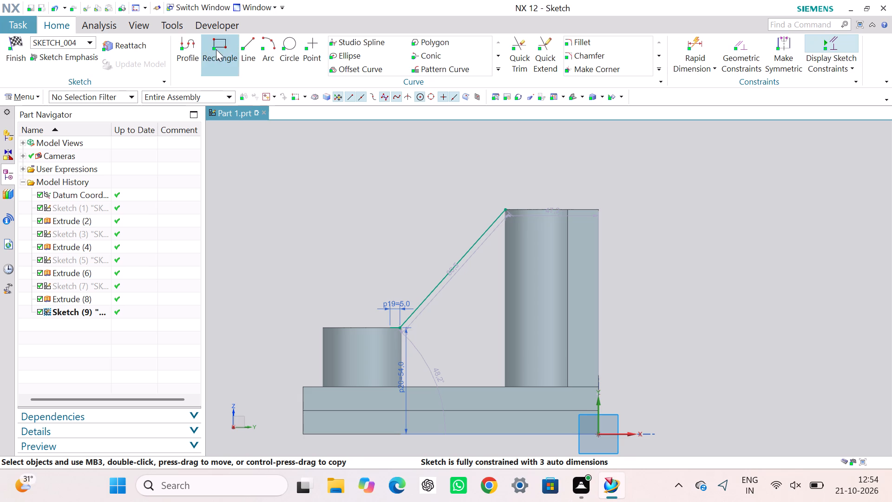
Draw a horizontal line about 4.1 mm long from the sloping line's upper endpoint along the tall cylinder's top edge.
{"action": "left_click", "coordinate": [251, 46]}
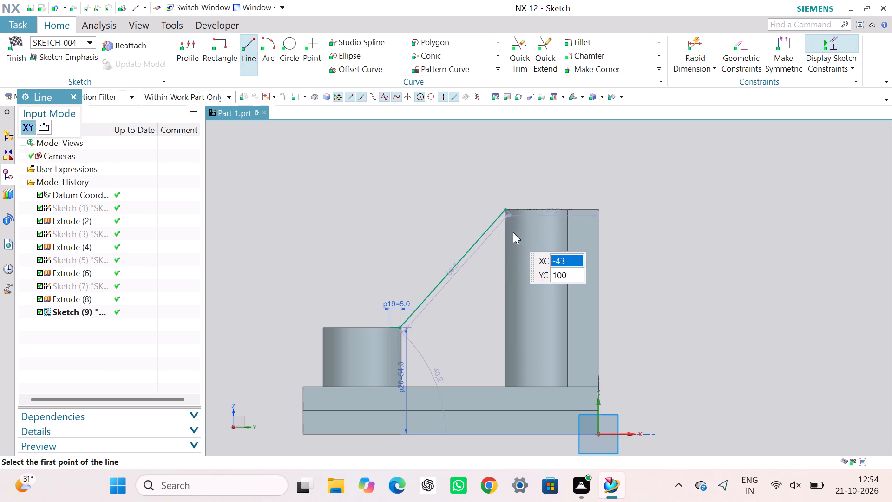
{"action": "scroll", "coordinate": [515, 202], "scroll_direction": "up", "scroll_amount": 7}
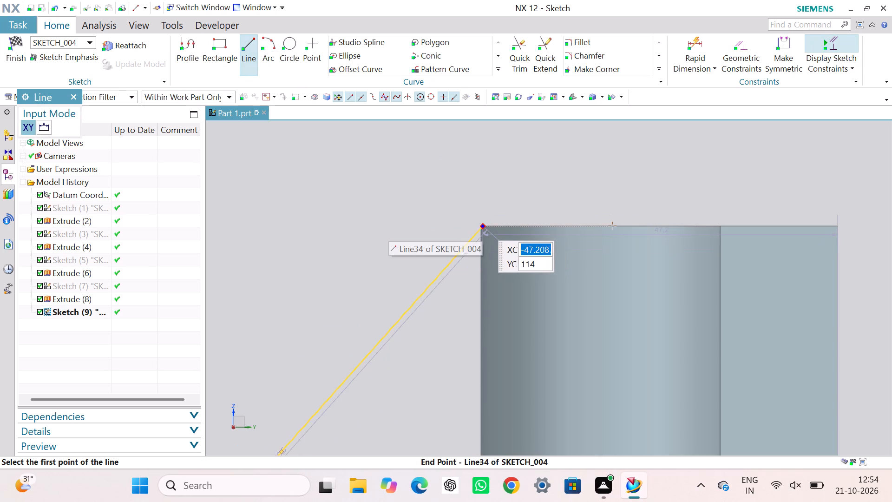
{"action": "left_click", "coordinate": [483, 225]}
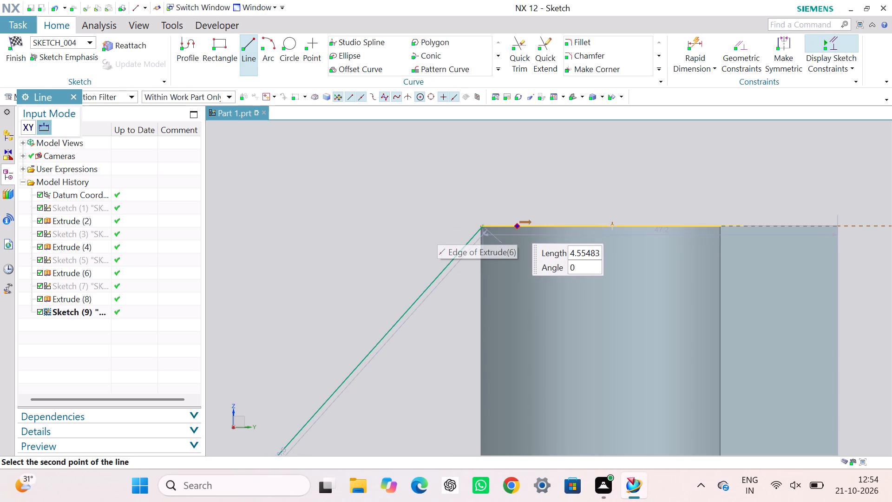
{"action": "key", "text": "5"}
{"action": "key", "text": "Return"}
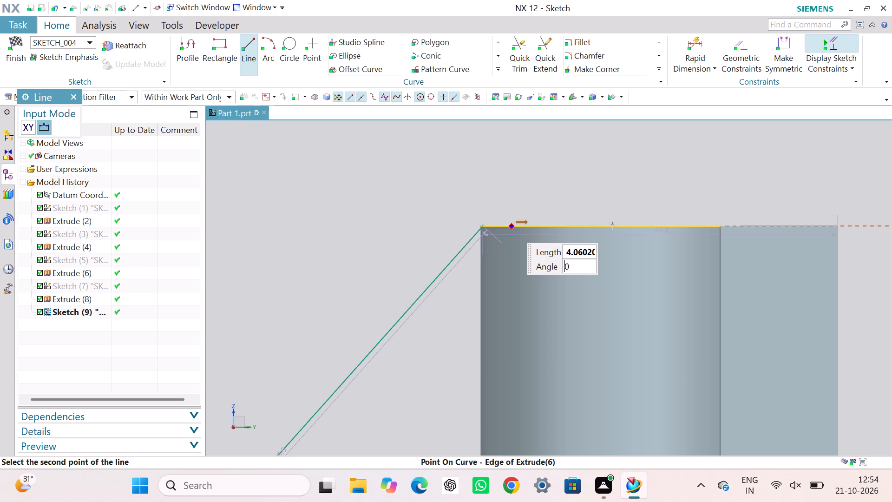
{"action": "key", "text": "Return"}
{"action": "key", "text": "Escape"}
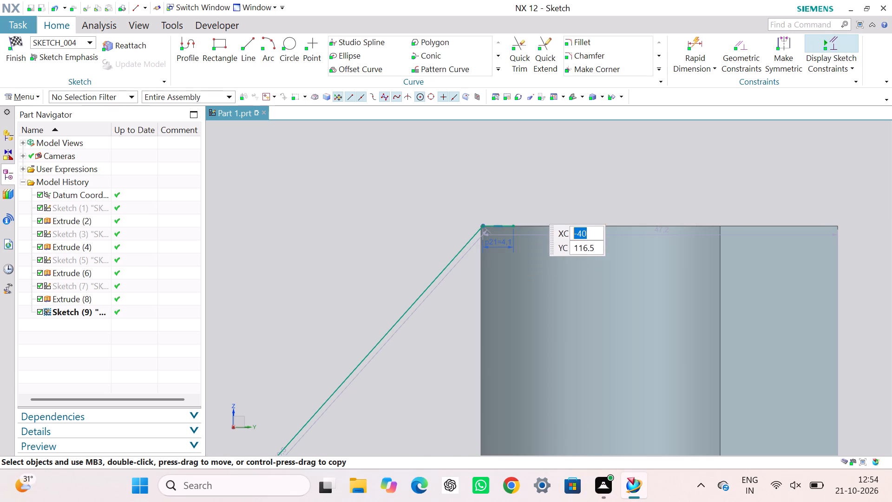
Move the corner shared by the sloping and upper horizontal lines onto the tall cylinder's side edge facing the short cylinder.
{"action": "scroll", "coordinate": [492, 228], "scroll_direction": "up", "scroll_amount": 5}
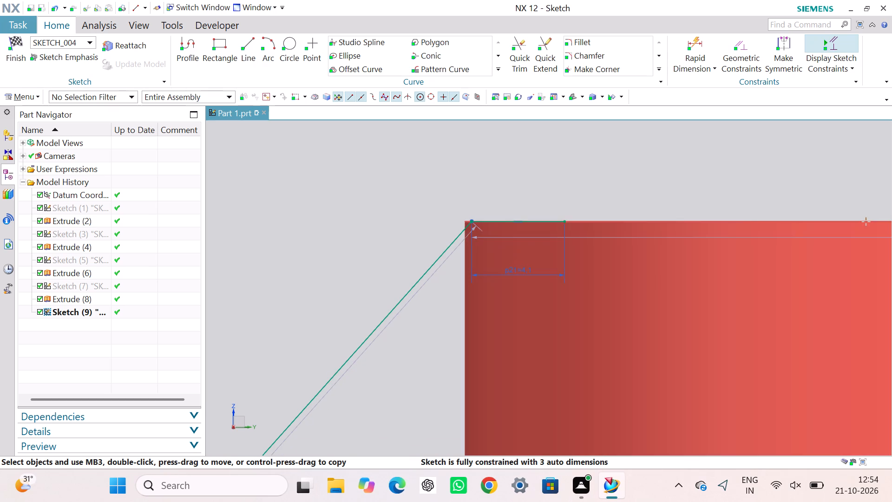
{"action": "left_click_drag", "start_coordinate": [471, 220], "coordinate": [461, 221]}
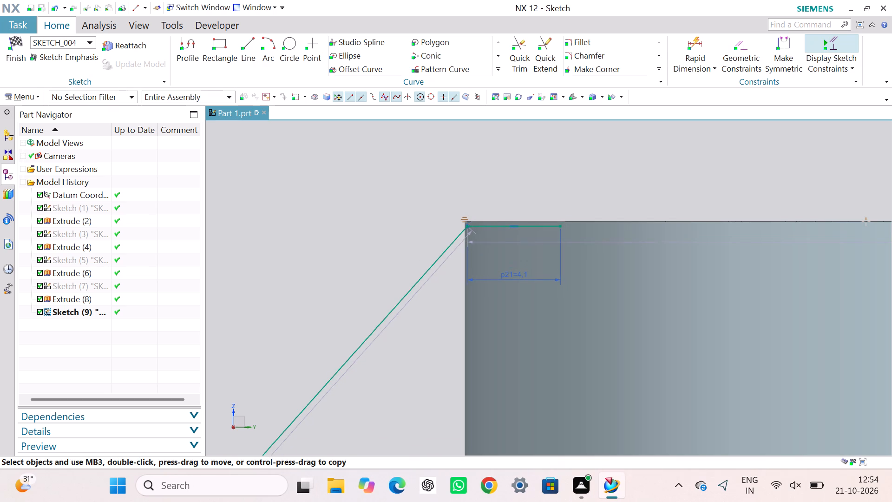
{"action": "left_click_drag", "start_coordinate": [461, 221], "coordinate": [461, 214]}
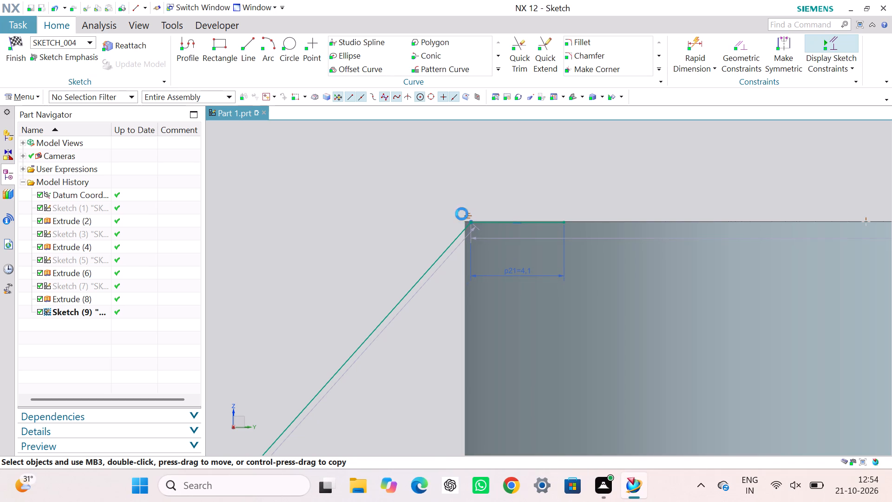
{"action": "left_click", "coordinate": [451, 248]}
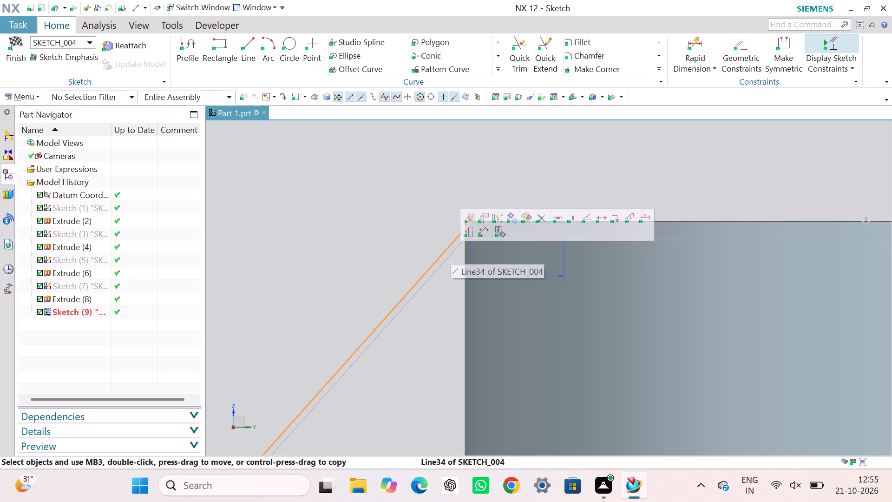
{"action": "left_click", "coordinate": [379, 228]}
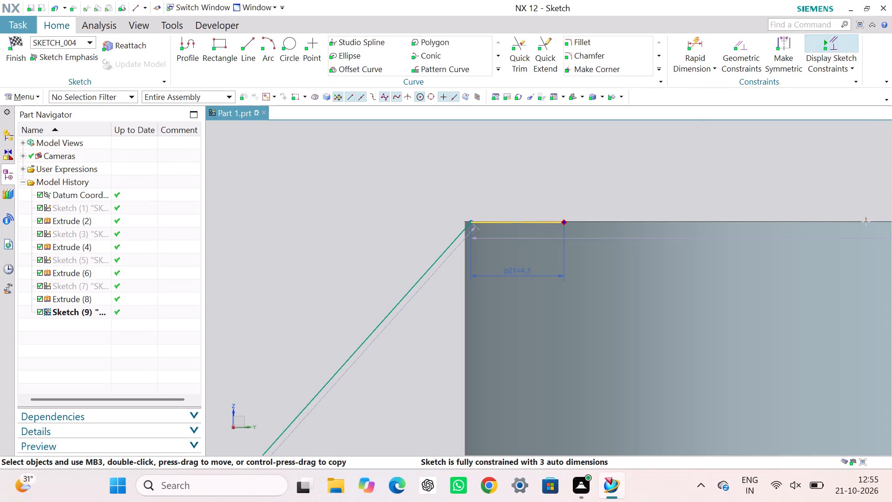
{"action": "left_click_drag", "start_coordinate": [472, 222], "coordinate": [462, 220]}
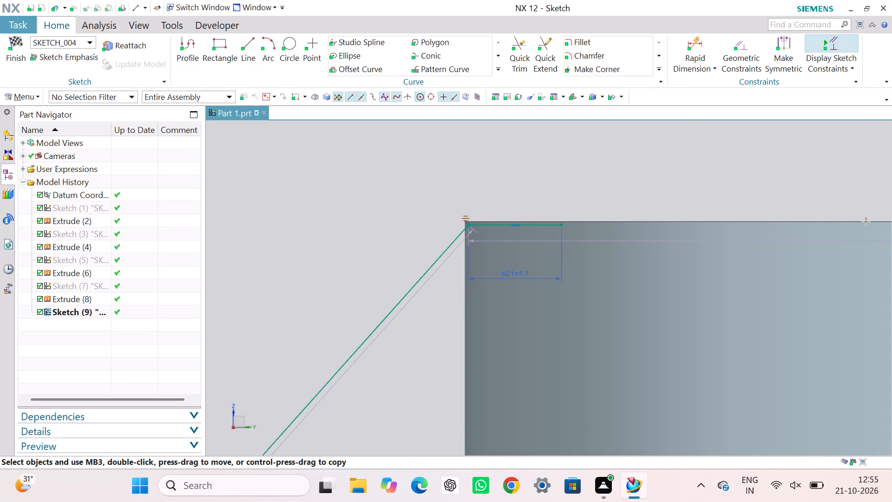
{"action": "left_click_drag", "start_coordinate": [462, 220], "coordinate": [458, 223]}
{"action": "left_click", "coordinate": [435, 201]}
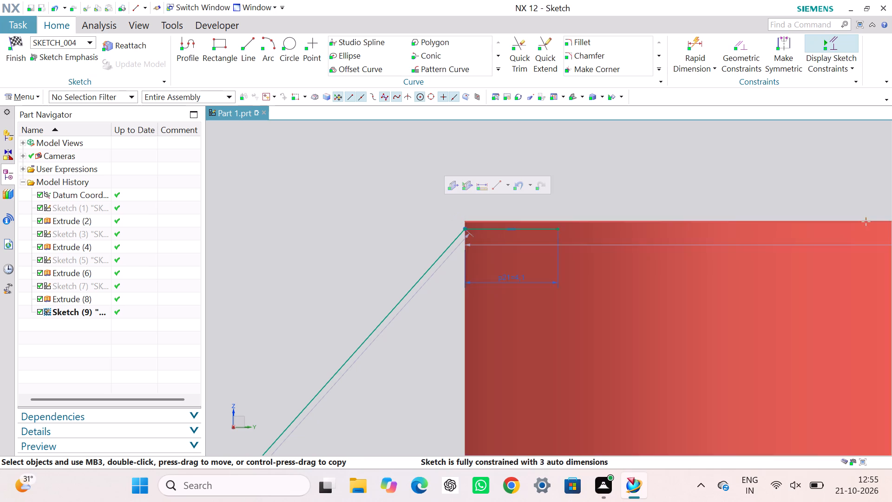
{"action": "left_click", "coordinate": [601, 170]}
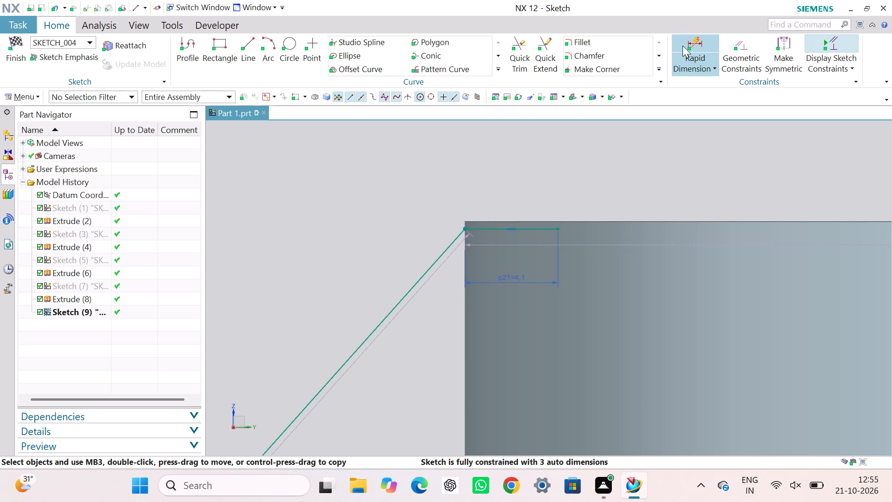
Set the vertical distance between the lines' upper shared corner and the tall cylinder's top edge to 0.
{"action": "left_click", "coordinate": [684, 44]}
{"action": "scroll", "coordinate": [476, 227], "scroll_direction": "up", "scroll_amount": 8}
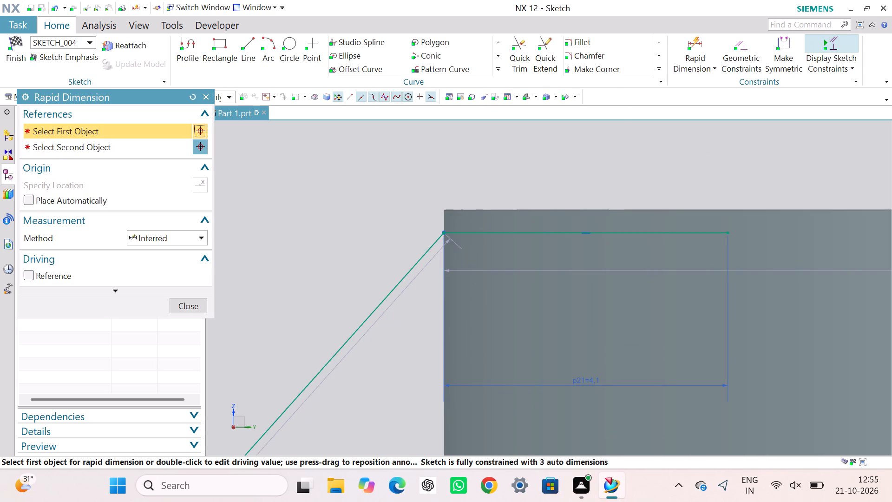
{"action": "left_click", "coordinate": [444, 232]}
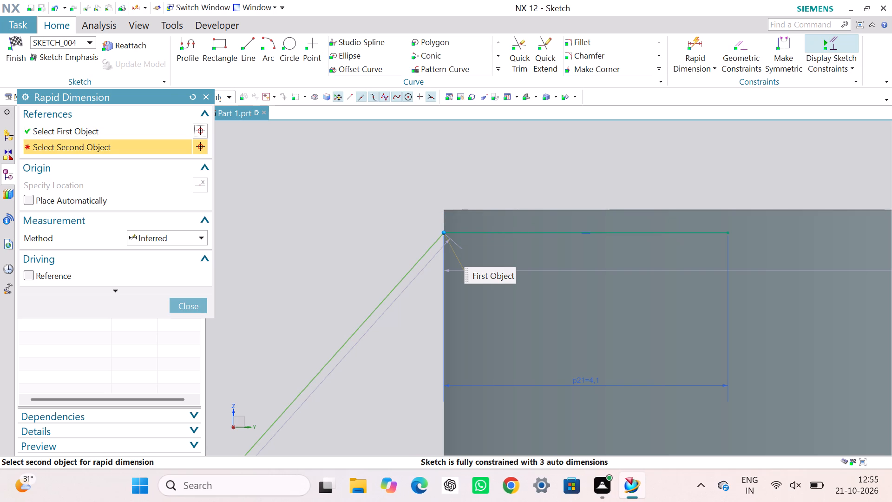
{"action": "left_click", "coordinate": [516, 213]}
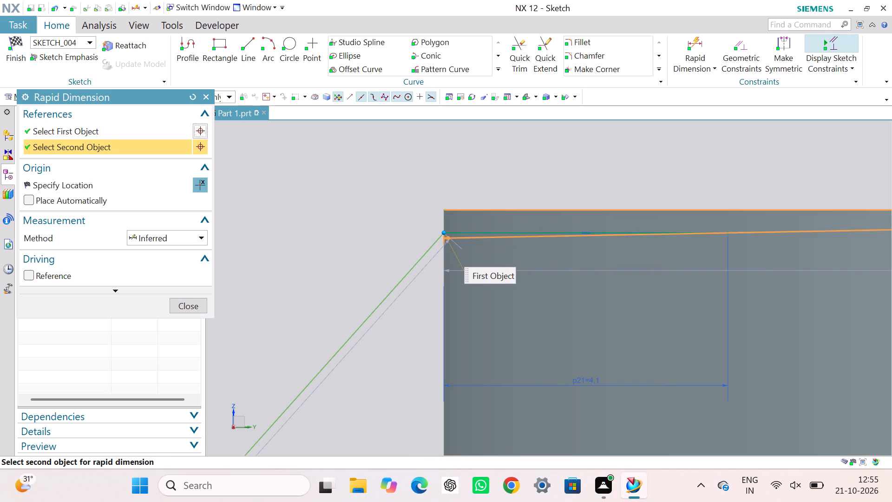
{"action": "left_click", "coordinate": [419, 220]}
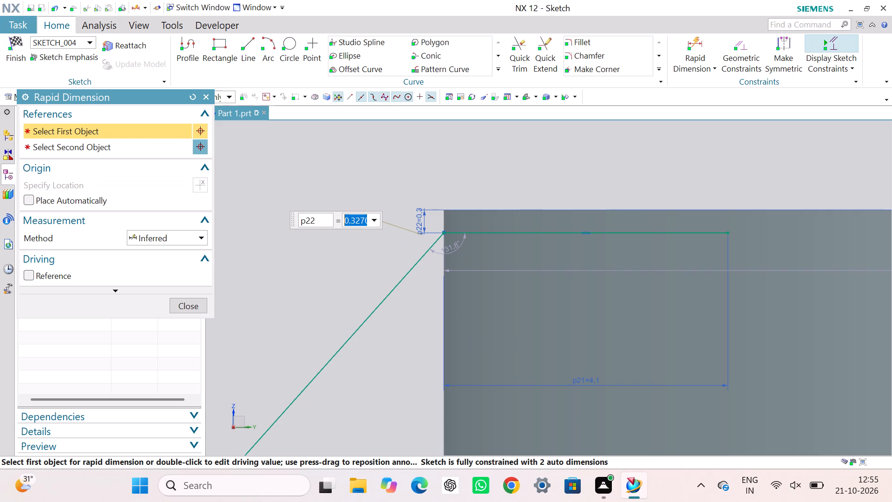
{"action": "key", "text": "0"}
{"action": "key", "text": "Return"}
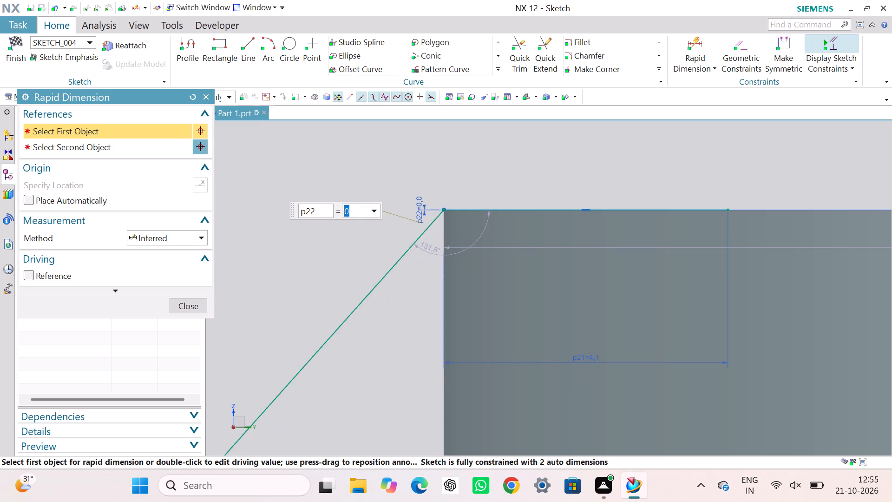
{"action": "left_click", "coordinate": [186, 307]}
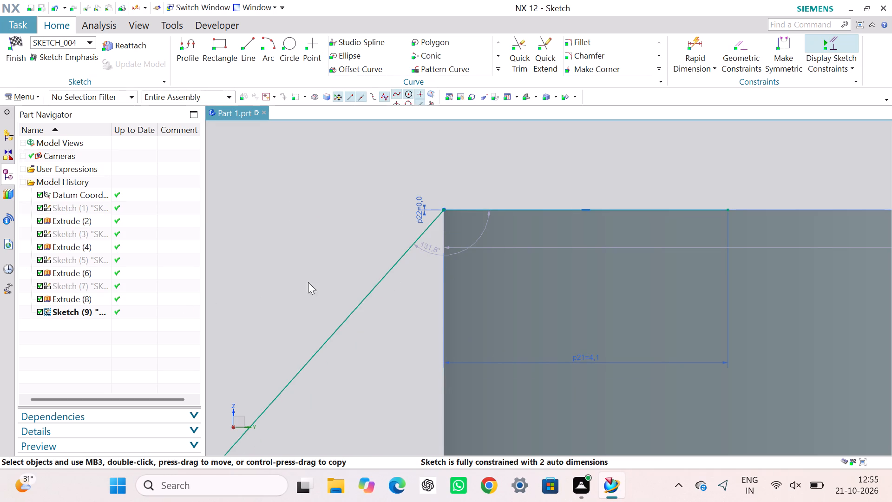
Finish the rib profile sketch and return to the 3D model.
{"action": "scroll", "coordinate": [360, 268], "scroll_direction": "down", "scroll_amount": 5}
{"action": "scroll", "coordinate": [370, 316], "scroll_direction": "down", "scroll_amount": 3}
{"action": "scroll", "coordinate": [334, 330], "scroll_direction": "down", "scroll_amount": 1}
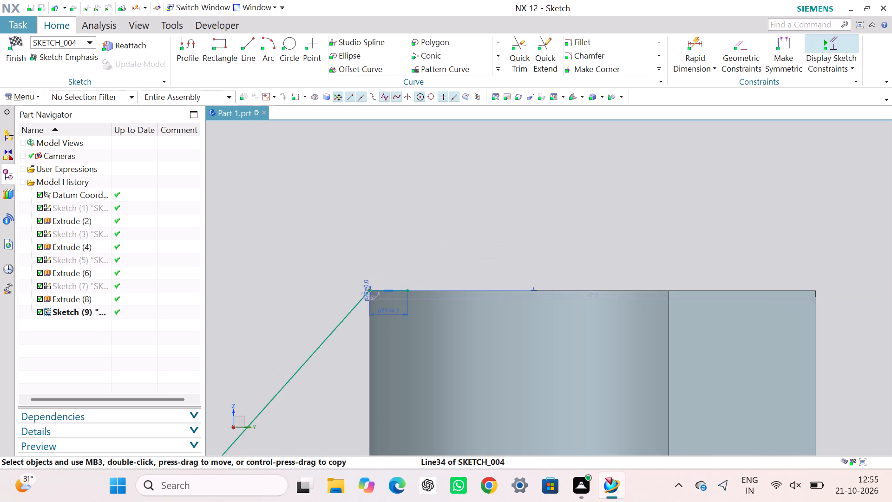
{"action": "scroll", "coordinate": [335, 321], "scroll_direction": "down", "scroll_amount": 5}
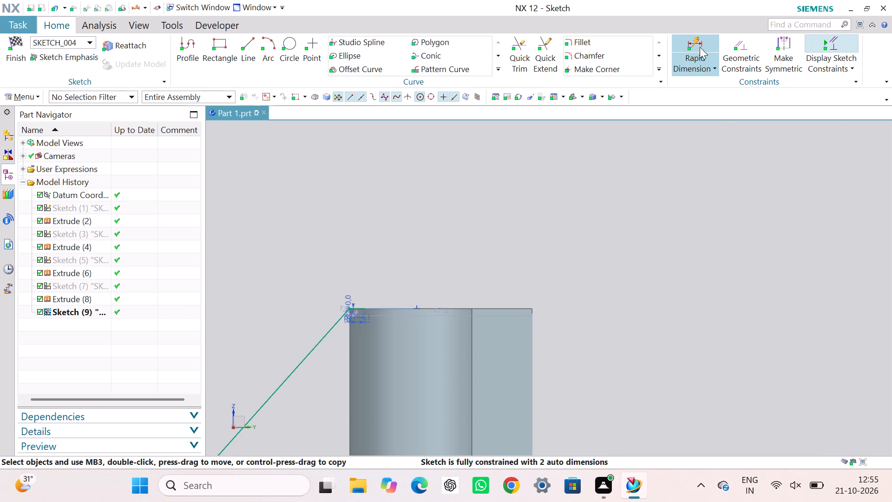
{"action": "left_click", "coordinate": [17, 47]}
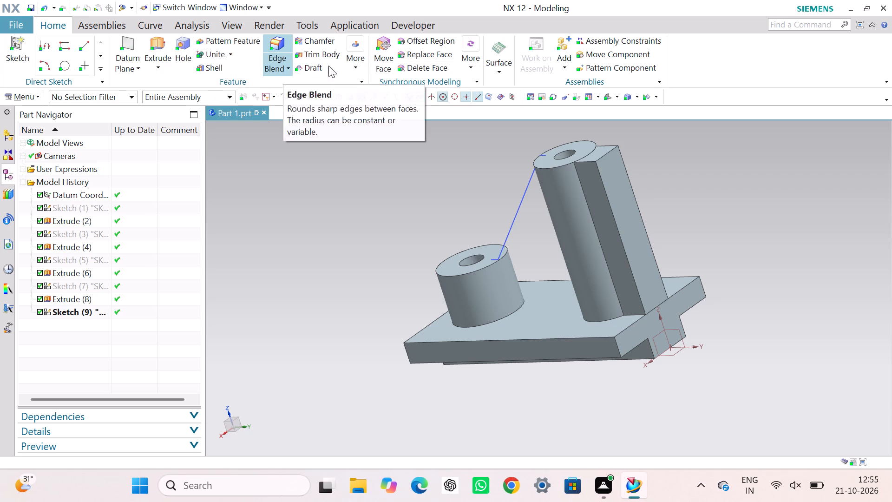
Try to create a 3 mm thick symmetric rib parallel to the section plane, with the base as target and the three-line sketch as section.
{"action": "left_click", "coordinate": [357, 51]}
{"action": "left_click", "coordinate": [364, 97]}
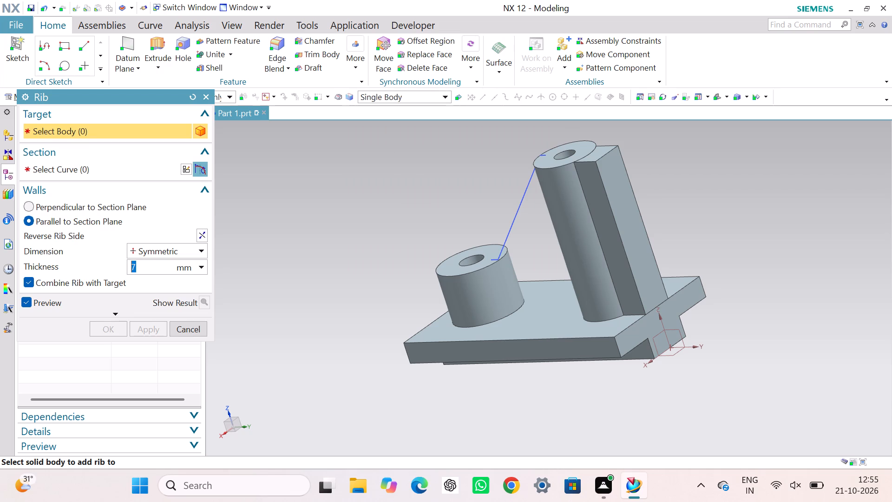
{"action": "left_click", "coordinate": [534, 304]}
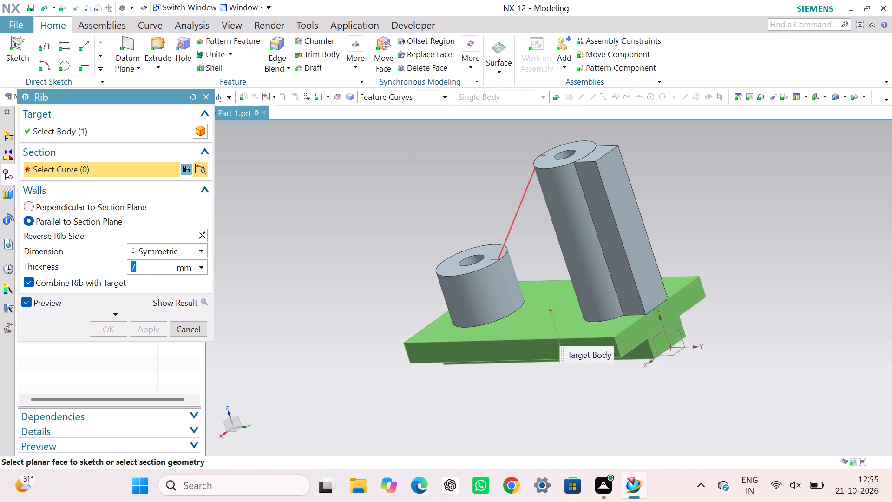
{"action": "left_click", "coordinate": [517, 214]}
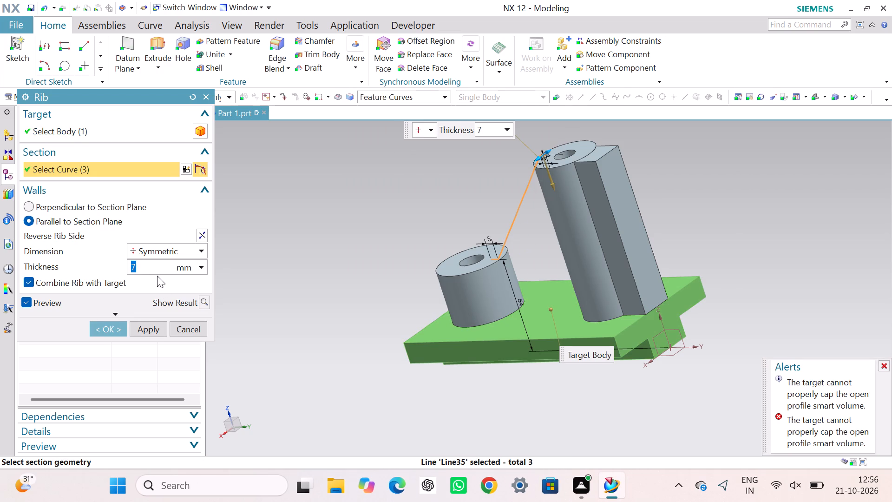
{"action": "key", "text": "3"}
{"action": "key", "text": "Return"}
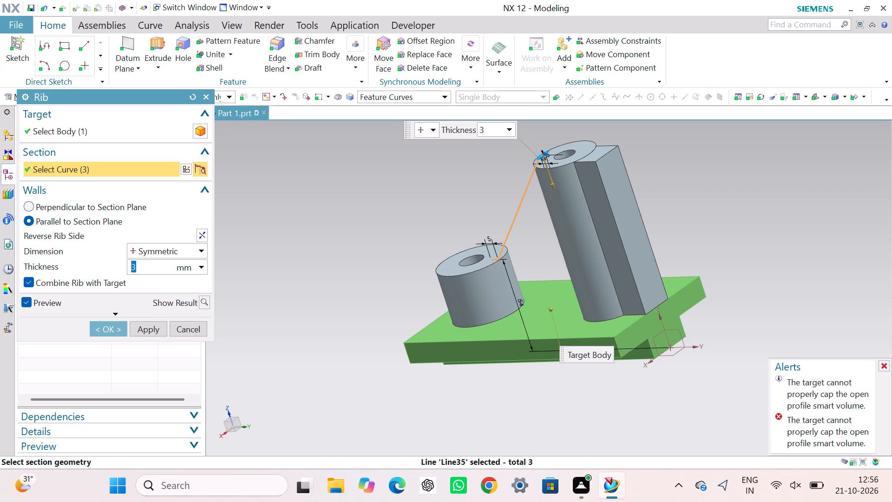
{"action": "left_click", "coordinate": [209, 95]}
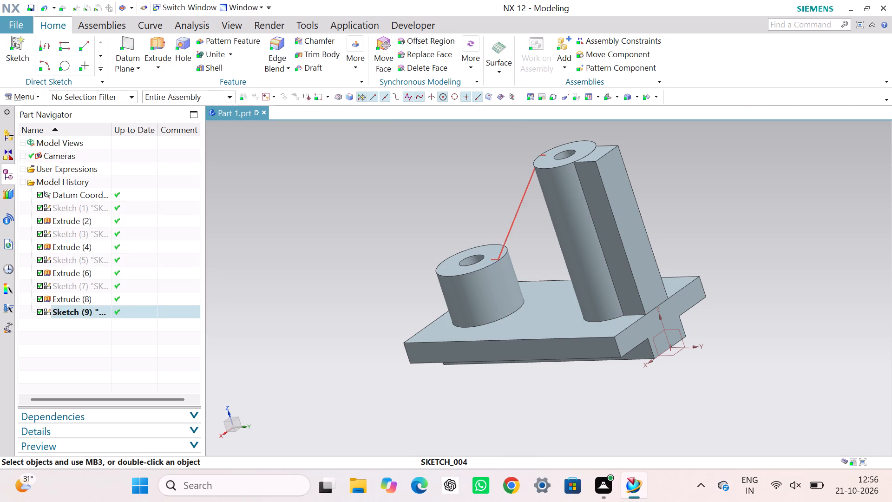
Reopen the three-line rib sketch for editing with rollback.
{"action": "left_click", "coordinate": [511, 221]}
{"action": "right_click", "coordinate": [510, 220]}
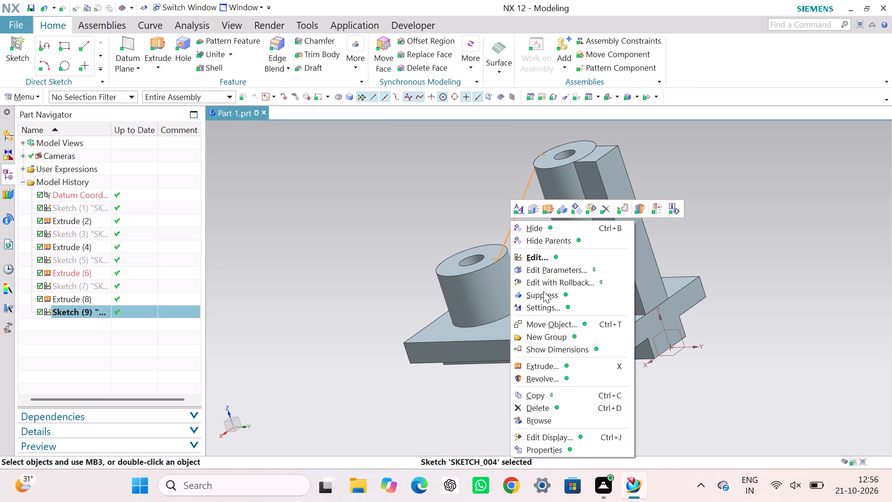
{"action": "left_click", "coordinate": [566, 283]}
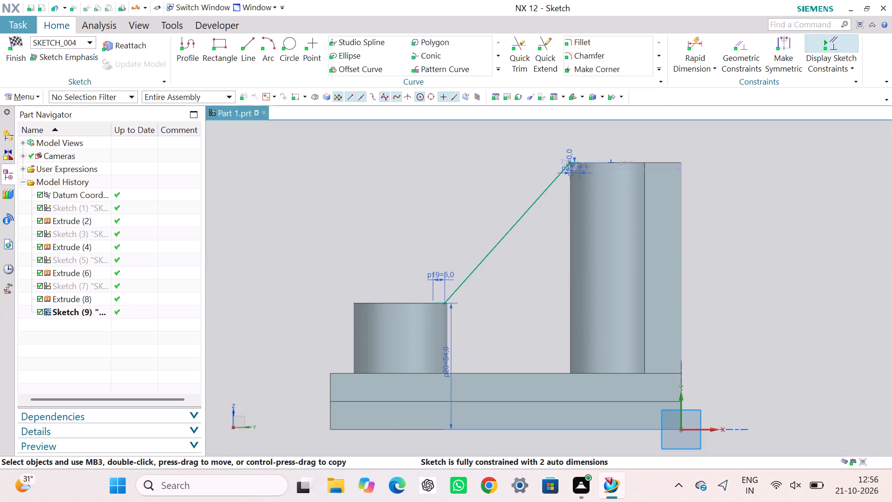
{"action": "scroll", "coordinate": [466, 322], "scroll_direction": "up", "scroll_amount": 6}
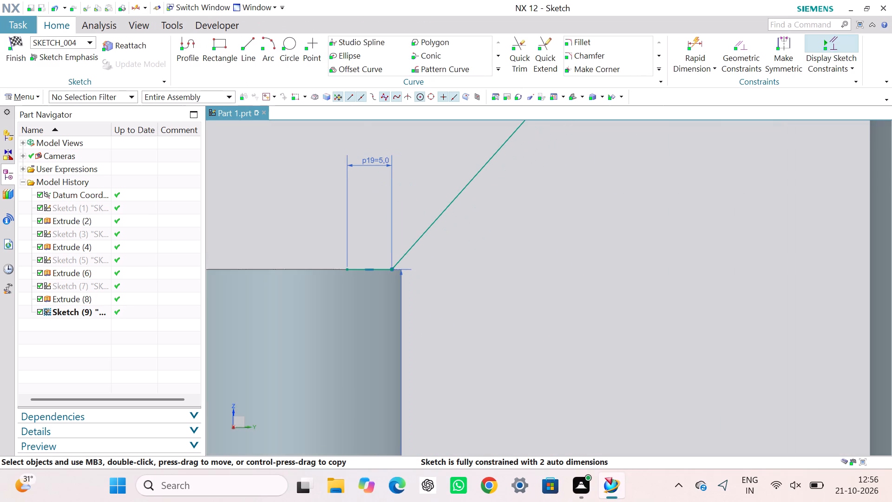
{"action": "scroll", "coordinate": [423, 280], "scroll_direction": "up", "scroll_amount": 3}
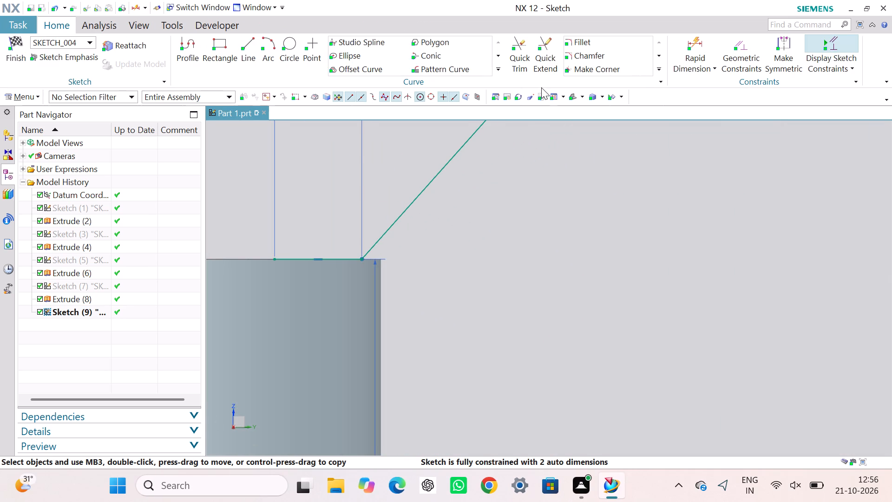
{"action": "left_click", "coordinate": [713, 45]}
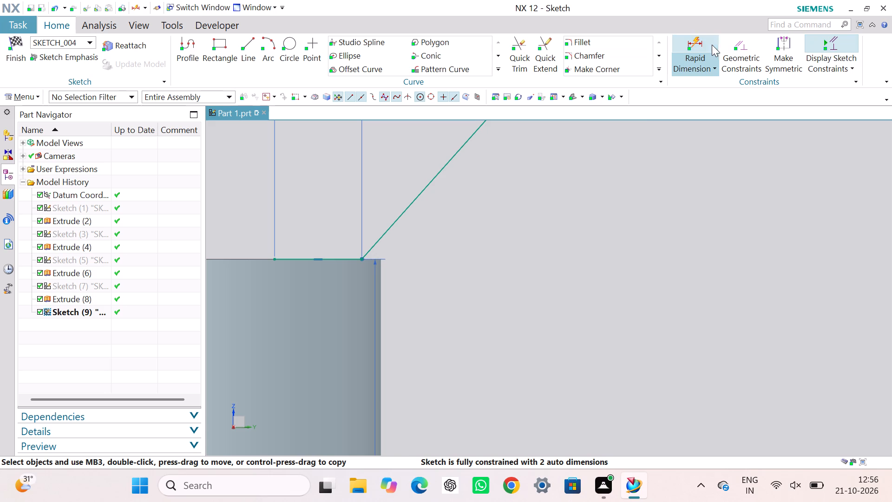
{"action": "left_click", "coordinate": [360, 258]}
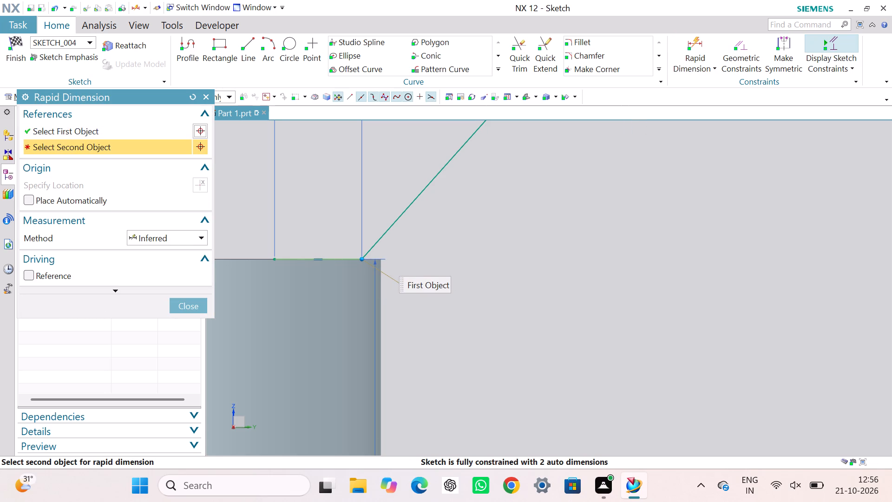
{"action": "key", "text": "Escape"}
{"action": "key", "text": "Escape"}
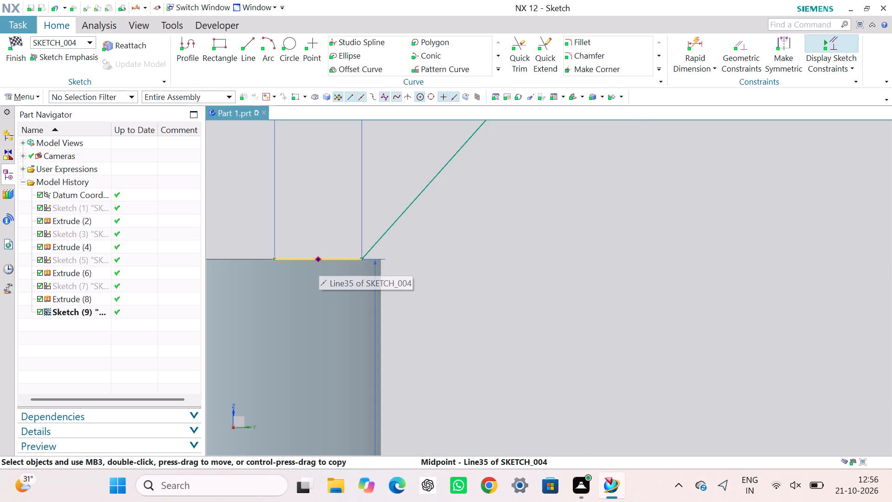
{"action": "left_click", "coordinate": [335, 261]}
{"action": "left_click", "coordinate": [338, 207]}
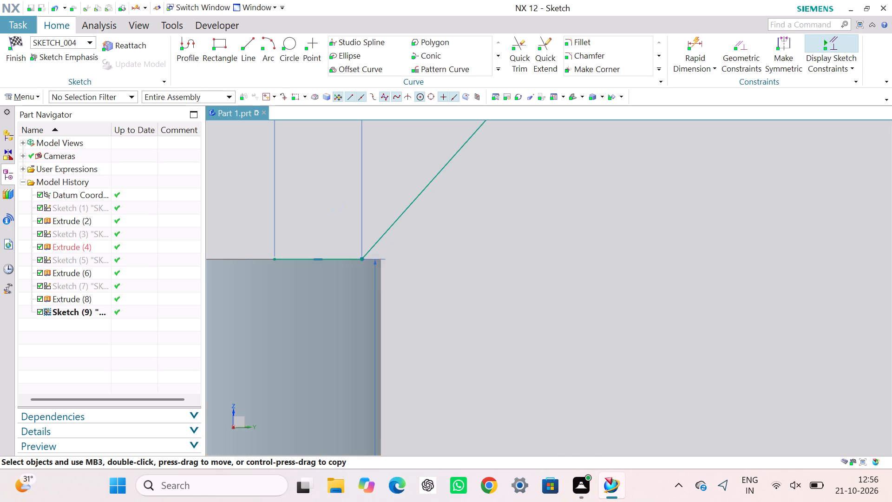
Delete the short horizontal sketch line on the short cylinder's top edge.
{"action": "left_click", "coordinate": [339, 258]}
{"action": "key", "text": "Delete"}
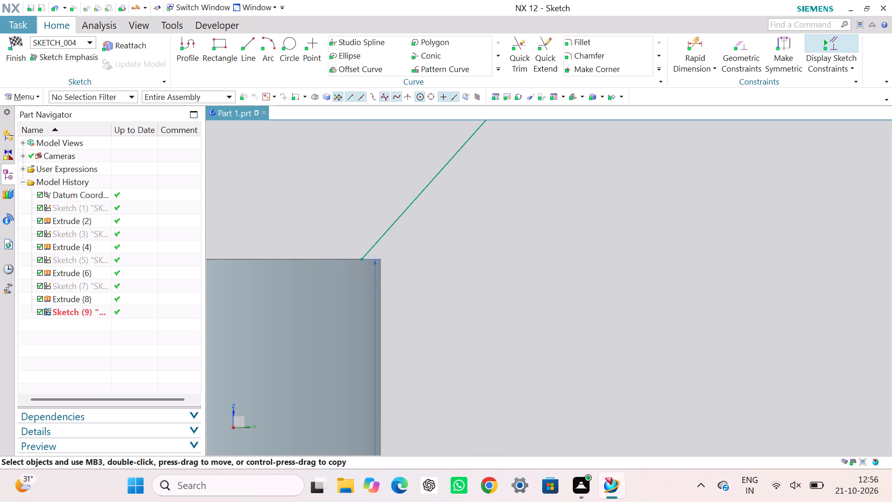
Delete the vertical dimension that fixes the height of the inclined line's lower endpoint.
{"action": "left_click_drag", "start_coordinate": [433, 297], "coordinate": [430, 292]}
{"action": "left_click_drag", "start_coordinate": [362, 260], "coordinate": [388, 266]}
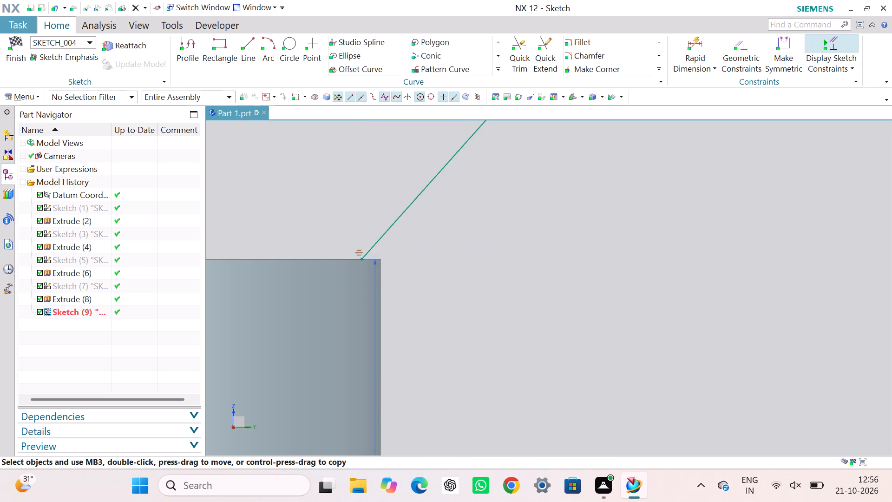
{"action": "left_click_drag", "start_coordinate": [388, 266], "coordinate": [398, 268]}
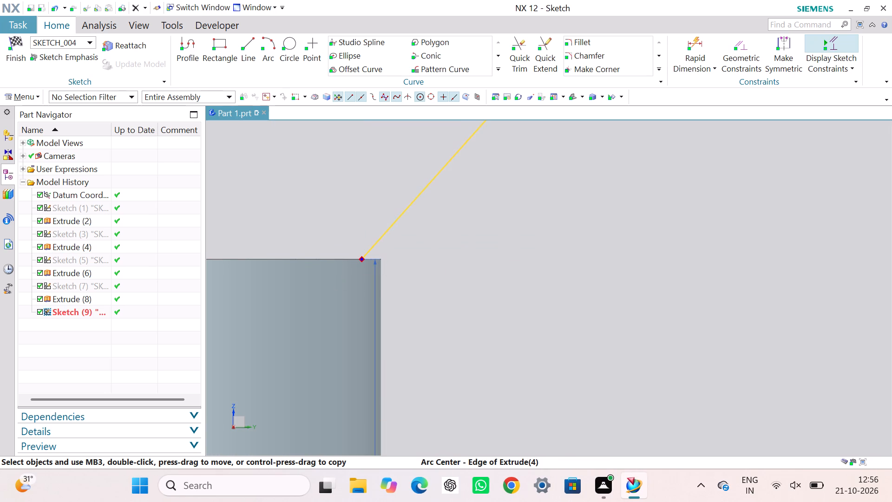
{"action": "left_click_drag", "start_coordinate": [361, 260], "coordinate": [420, 277]}
{"action": "left_click", "coordinate": [420, 273]}
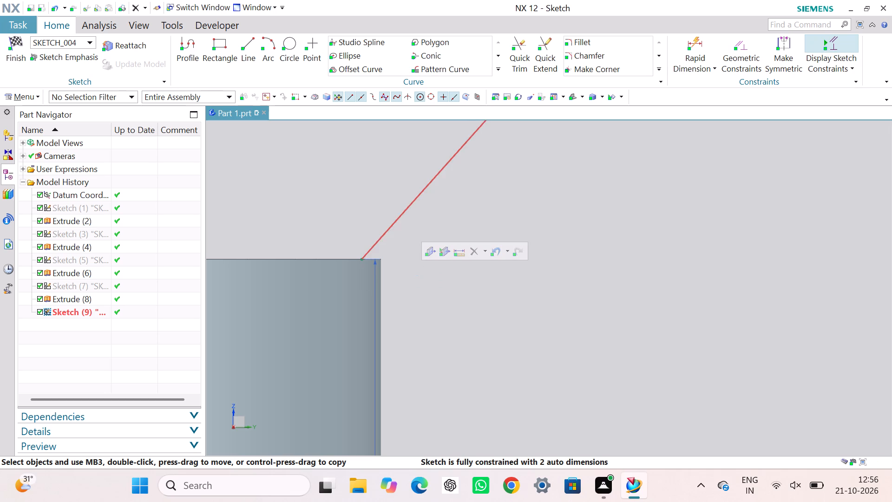
{"action": "left_click", "coordinate": [361, 259]}
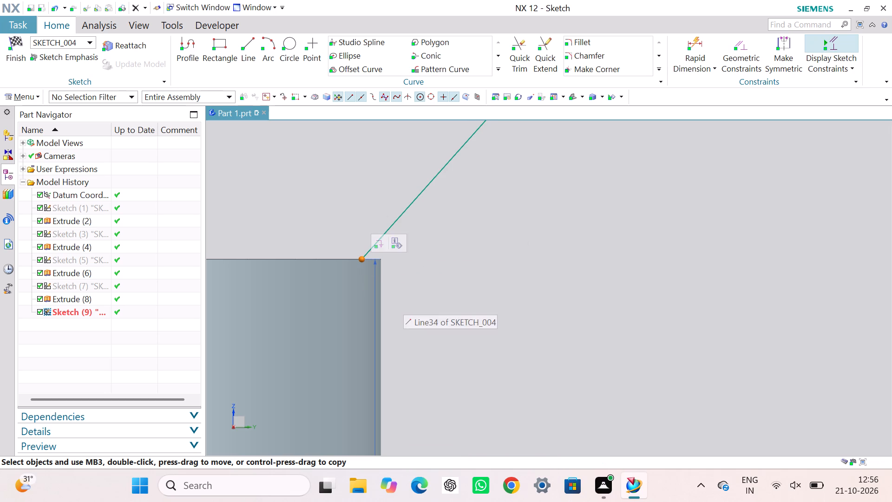
{"action": "left_click", "coordinate": [410, 299]}
{"action": "left_click", "coordinate": [374, 309]}
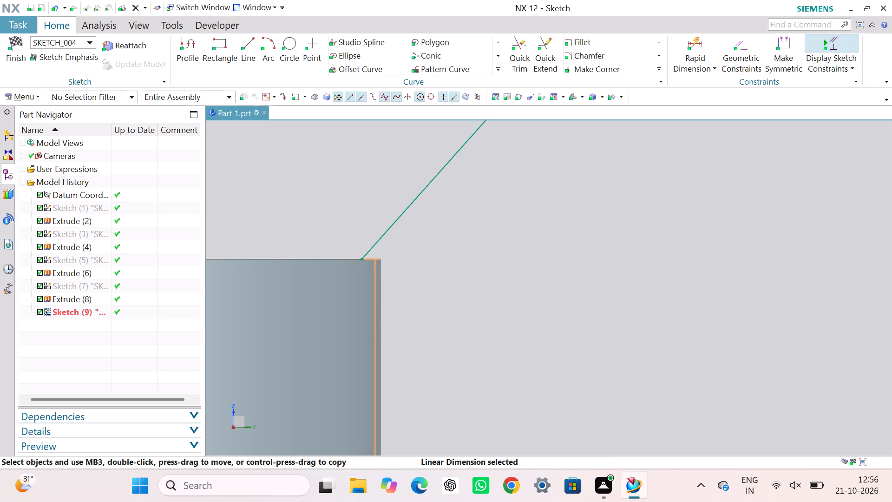
{"action": "key", "text": "Delete"}
Move the inclined line's lower endpoint to just above the short cylinder's upper corner, at a height of about 55.2 mm.
{"action": "left_click", "coordinate": [425, 270]}
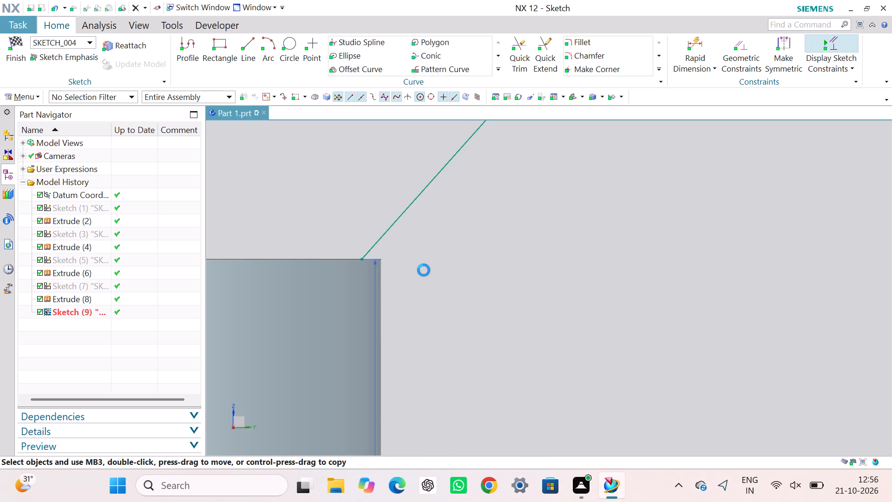
{"action": "left_click", "coordinate": [423, 279]}
{"action": "left_click_drag", "start_coordinate": [362, 258], "coordinate": [408, 271]}
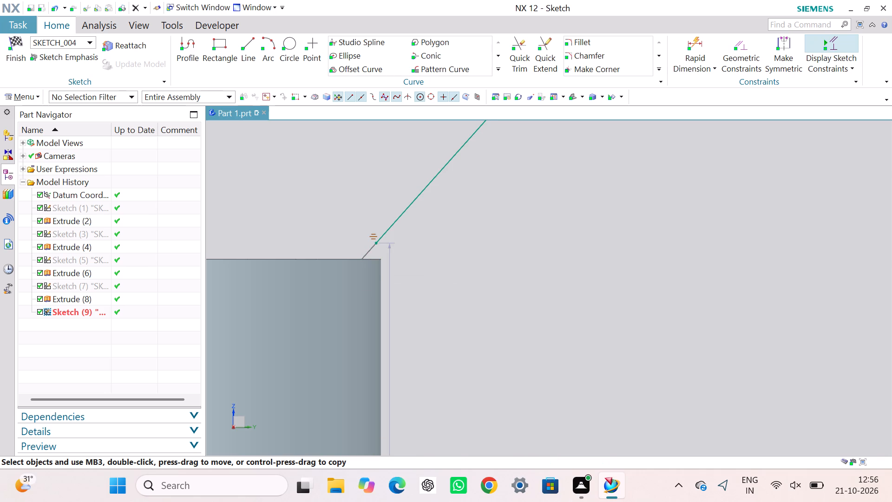
{"action": "left_click_drag", "start_coordinate": [408, 271], "coordinate": [419, 271]}
{"action": "left_click", "coordinate": [472, 258]}
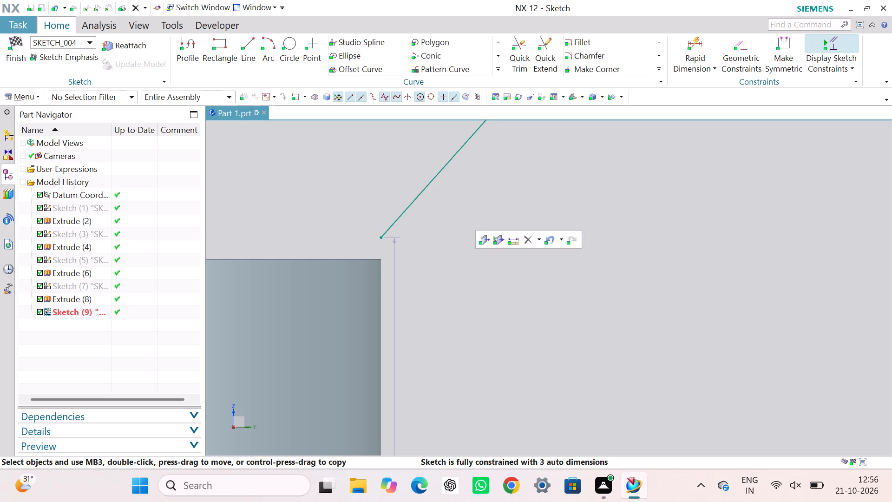
{"action": "key", "text": "Delete"}
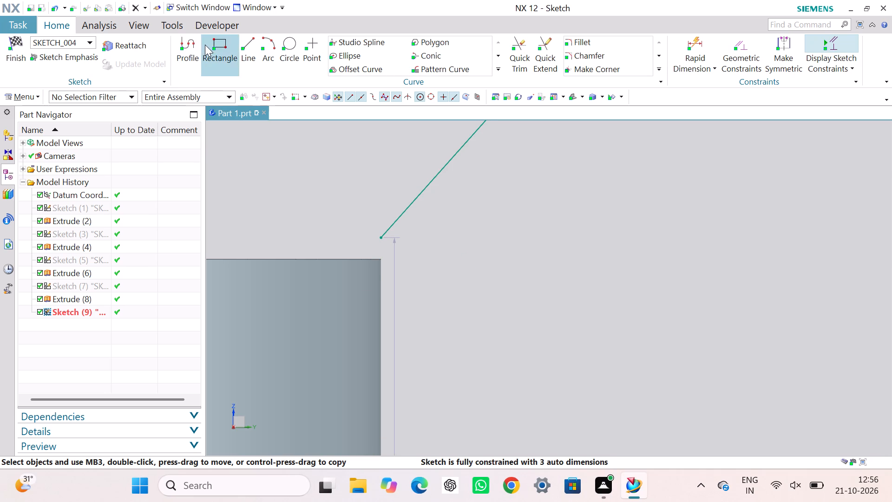
Draw a connected profile 30 mm down the short cylinder's side and about 52.6 mm along the base's top edge to the tall cylinder.
{"action": "left_click", "coordinate": [184, 50]}
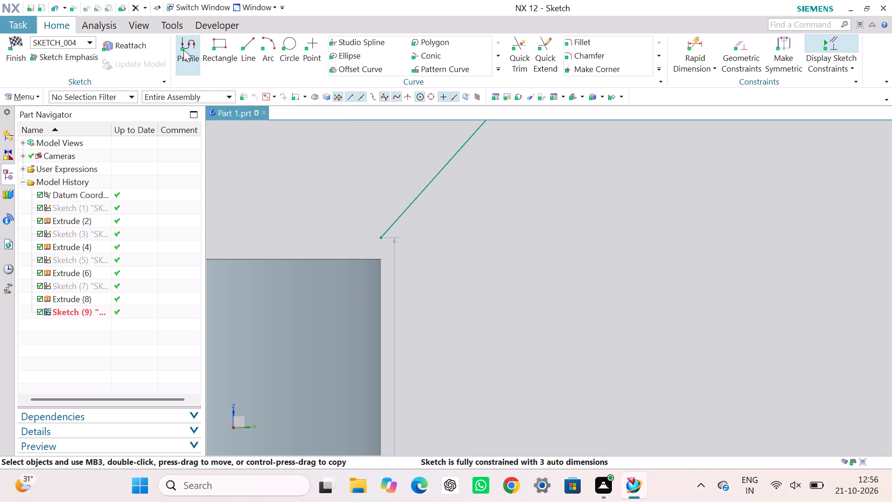
{"action": "left_click", "coordinate": [382, 259]}
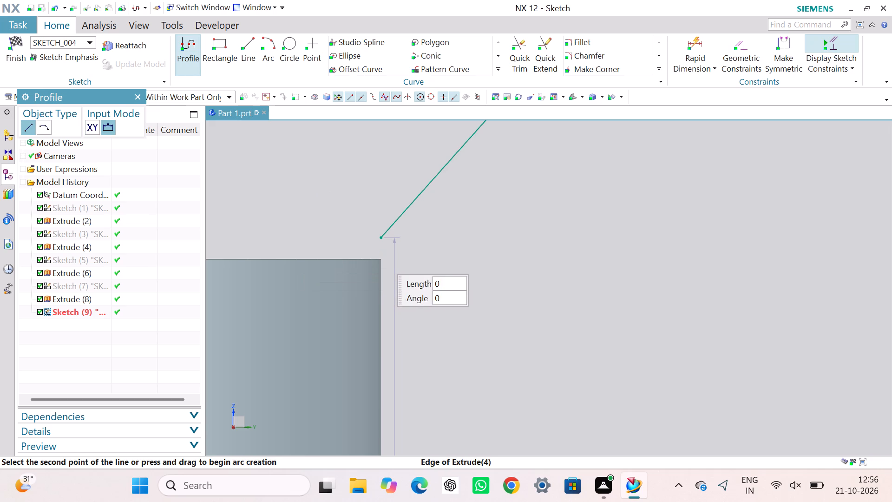
{"action": "scroll", "coordinate": [380, 309], "scroll_direction": "down", "scroll_amount": 12}
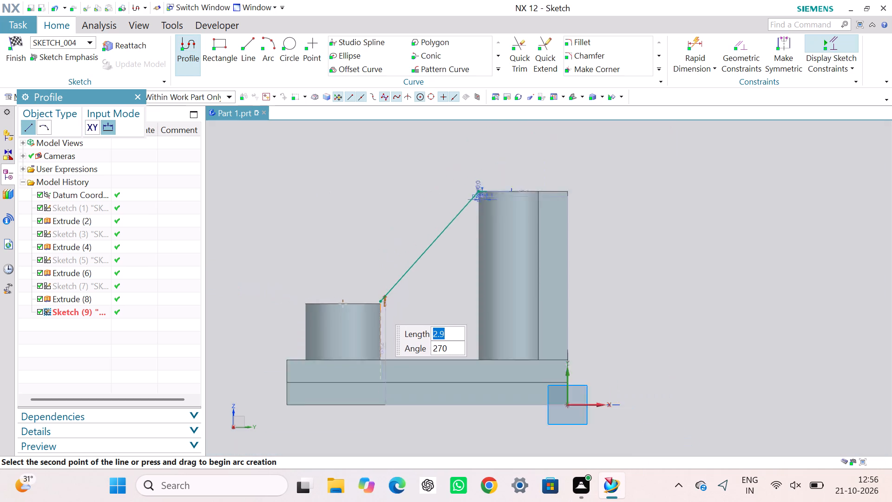
{"action": "scroll", "coordinate": [380, 309], "scroll_direction": "down", "scroll_amount": 1}
{"action": "scroll", "coordinate": [385, 355], "scroll_direction": "up", "scroll_amount": 16}
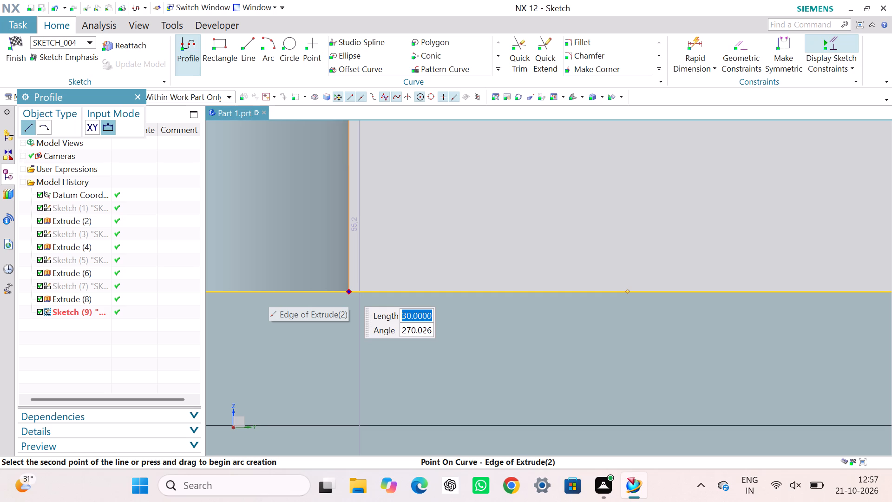
{"action": "left_click", "coordinate": [349, 291]}
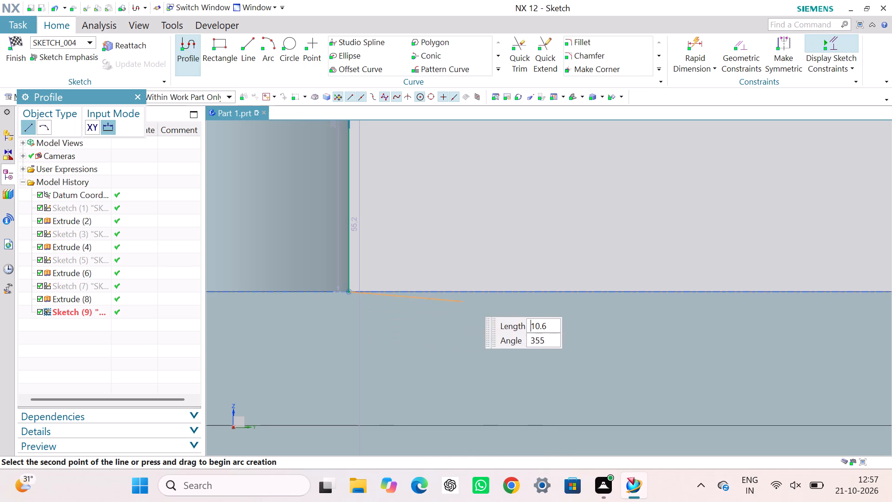
{"action": "scroll", "coordinate": [696, 284], "scroll_direction": "down", "scroll_amount": 6}
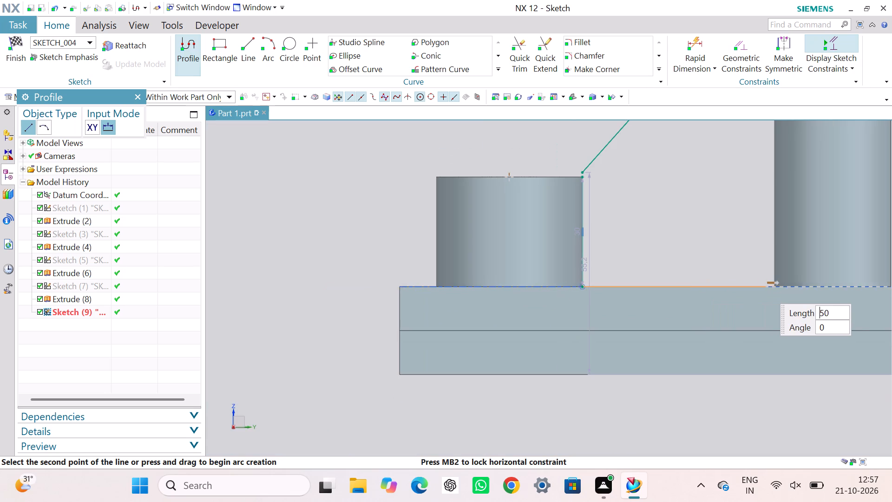
{"action": "scroll", "coordinate": [774, 285], "scroll_direction": "up", "scroll_amount": 3}
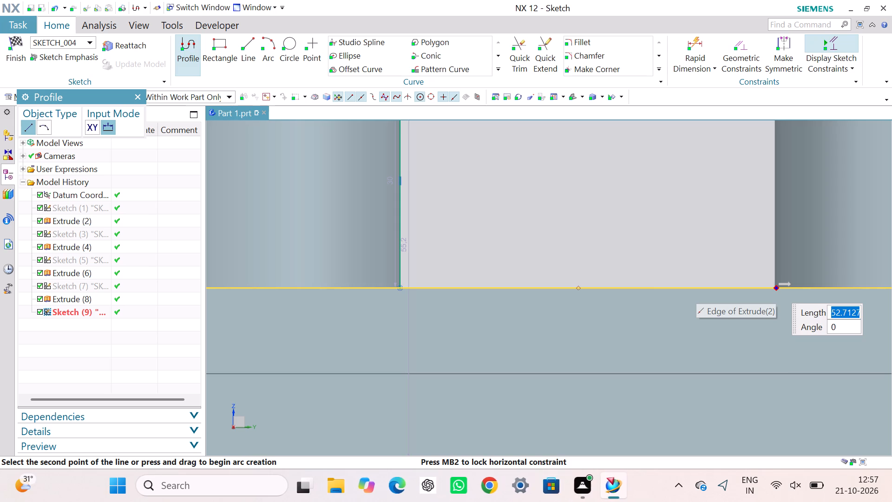
{"action": "left_click", "coordinate": [775, 289]}
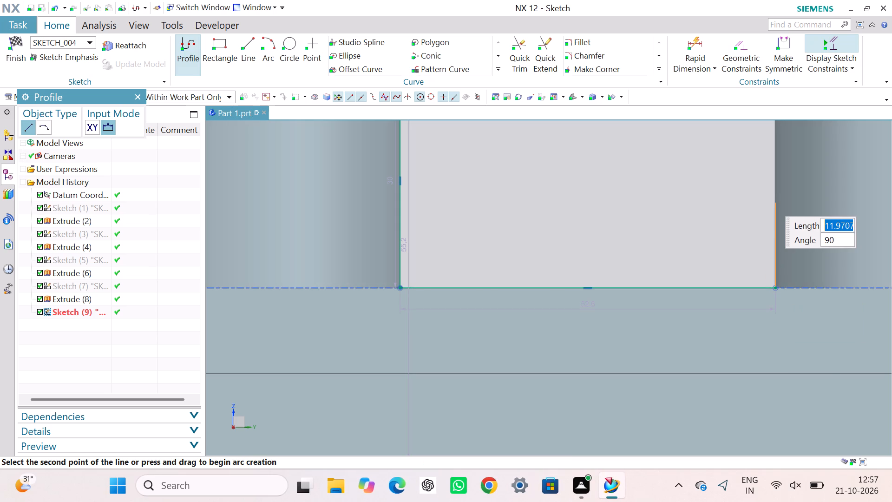
Continue the profile about 90 mm up the tall cylinder's side to the inclined line's upper endpoint and end the Profile command.
{"action": "scroll", "coordinate": [770, 201], "scroll_direction": "down", "scroll_amount": 7}
{"action": "middle_click_drag", "start_coordinate": [770, 202], "coordinate": [665, 299]}
{"action": "right_click_drag", "start_coordinate": [770, 202], "coordinate": [665, 299]}
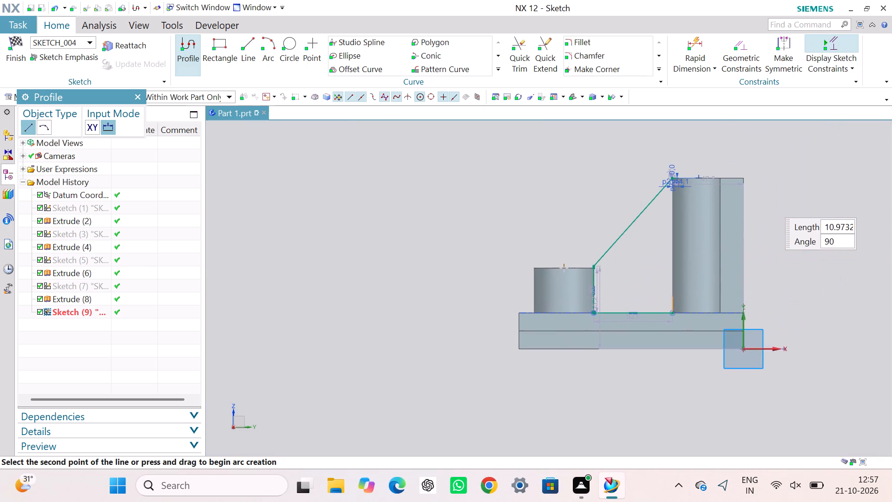
{"action": "middle_click_drag", "start_coordinate": [665, 299], "coordinate": [602, 357]}
{"action": "right_click_drag", "start_coordinate": [665, 299], "coordinate": [602, 338]}
{"action": "scroll", "coordinate": [619, 263], "scroll_direction": "up", "scroll_amount": 8}
{"action": "scroll", "coordinate": [584, 204], "scroll_direction": "up", "scroll_amount": 2}
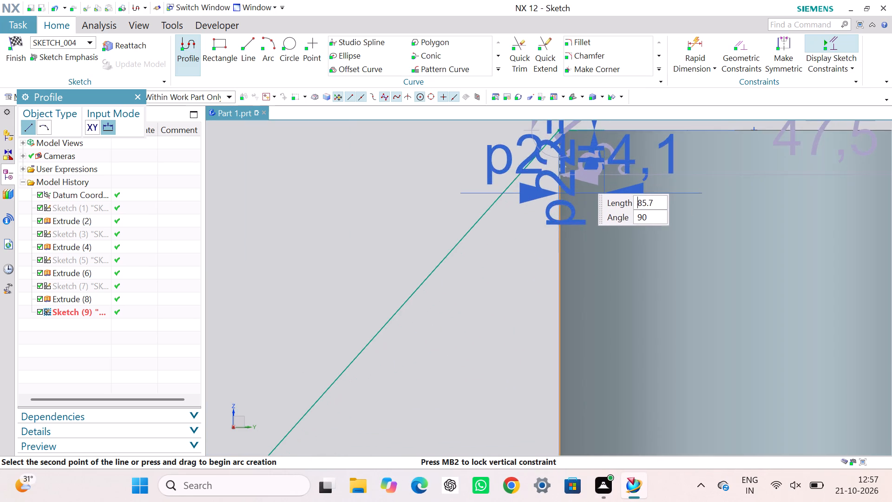
{"action": "scroll", "coordinate": [583, 178], "scroll_direction": "up", "scroll_amount": 3}
{"action": "middle_click_drag", "start_coordinate": [563, 176], "coordinate": [532, 253]}
{"action": "right_click_drag", "start_coordinate": [562, 176], "coordinate": [532, 253]}
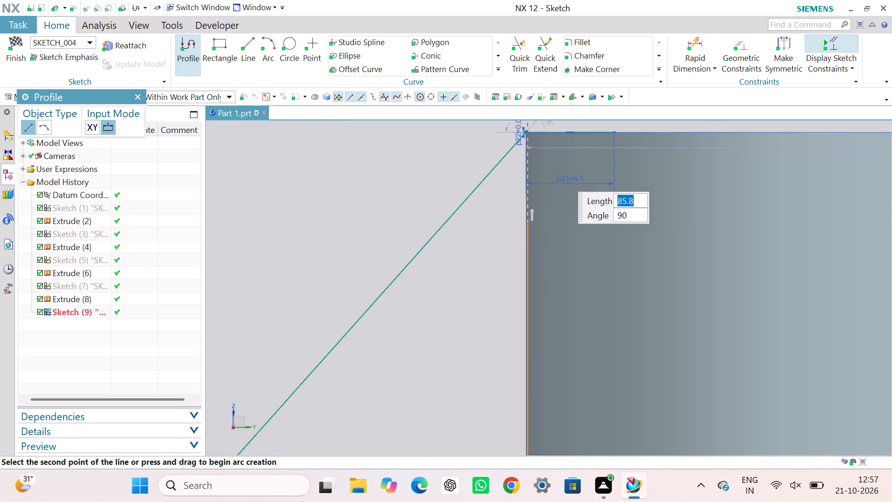
{"action": "right_click_drag", "start_coordinate": [532, 253], "coordinate": [507, 332]}
{"action": "middle_click_drag", "start_coordinate": [532, 253], "coordinate": [507, 332]}
{"action": "scroll", "coordinate": [510, 272], "scroll_direction": "up", "scroll_amount": 4}
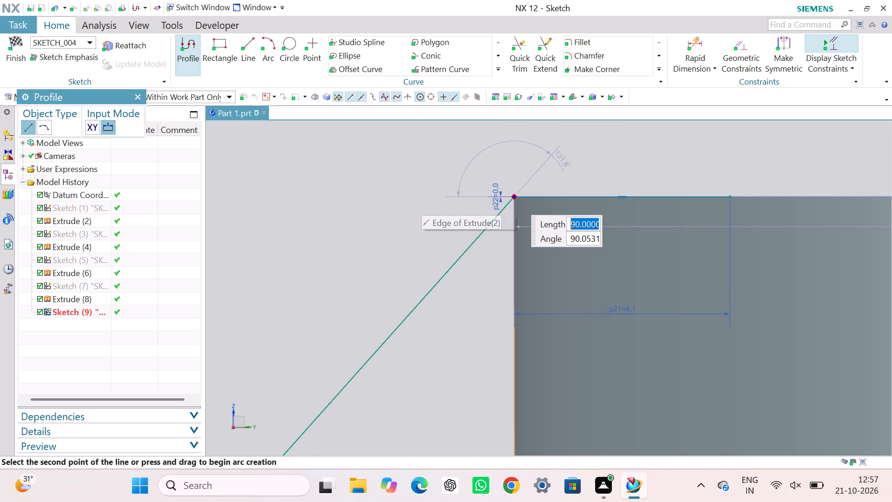
{"action": "left_click", "coordinate": [514, 197]}
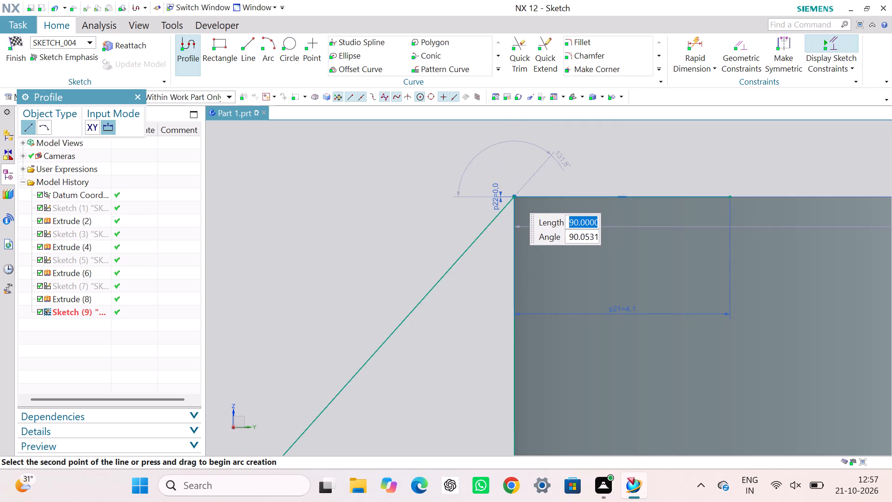
{"action": "key", "text": "Escape"}
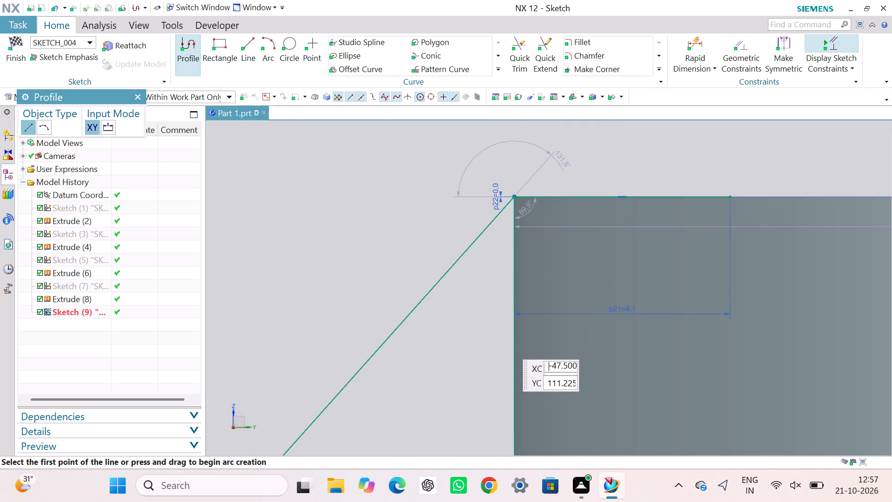
{"action": "right_click", "coordinate": [515, 314]}
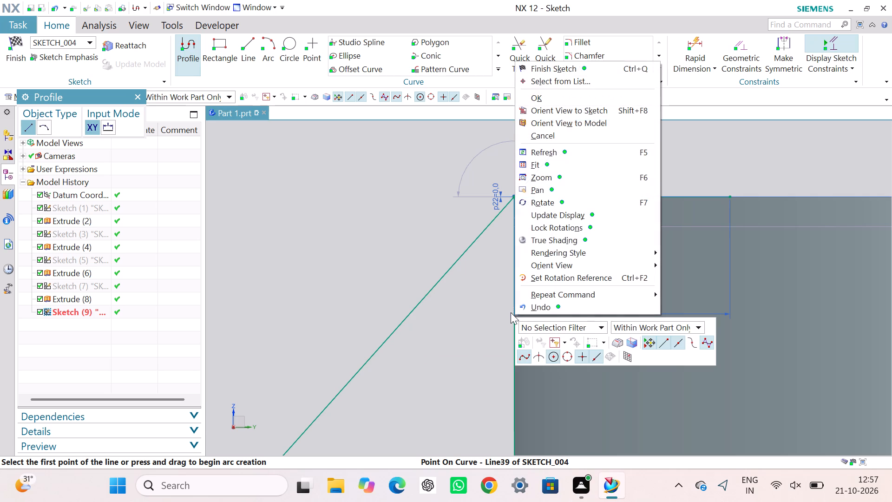
{"action": "left_click", "coordinate": [471, 340]}
{"action": "key", "text": "Escape"}
Apply a Vertical constraint to the line along the tall cylinder's side.
{"action": "left_click", "coordinate": [515, 328]}
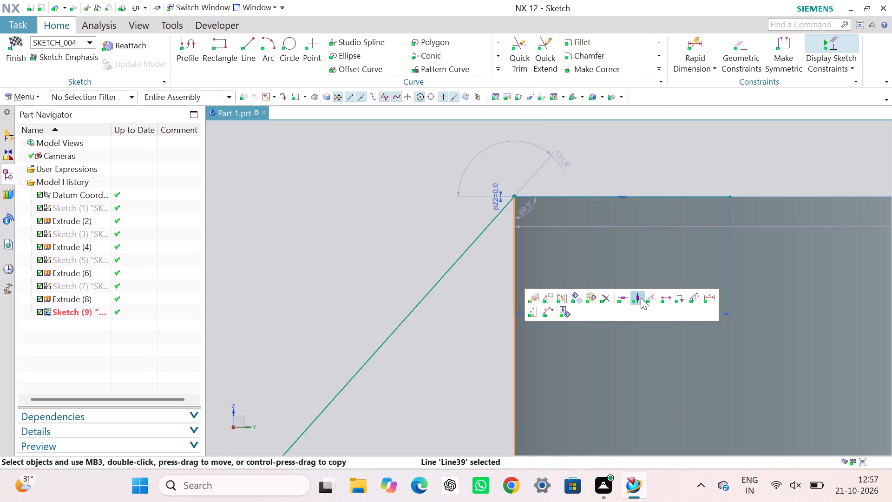
{"action": "left_click", "coordinate": [638, 297]}
{"action": "left_click", "coordinate": [478, 338]}
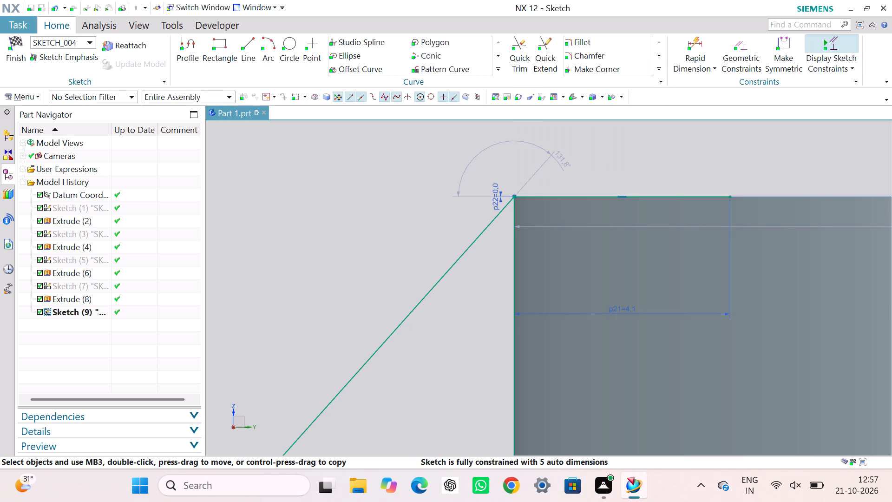
Delete the short horizontal sketch line on the tall cylinder's top edge.
{"action": "left_click", "coordinate": [597, 194]}
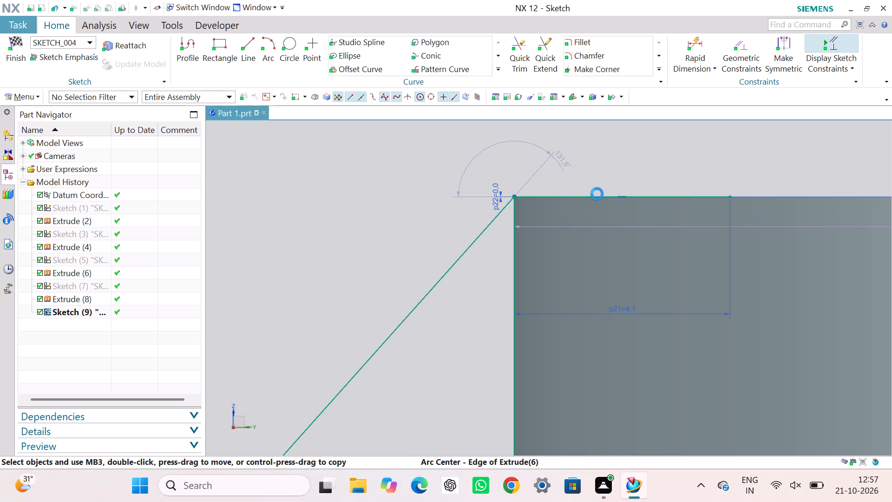
{"action": "left_click", "coordinate": [561, 197]}
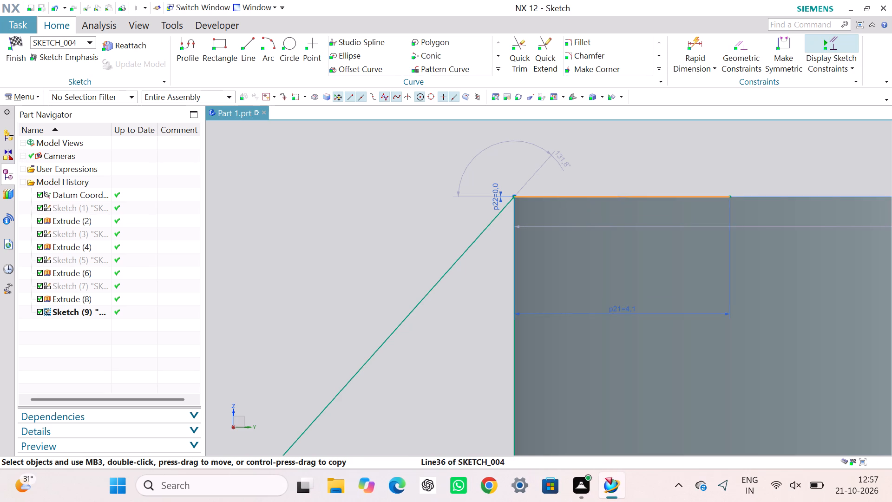
{"action": "key", "text": "Delete"}
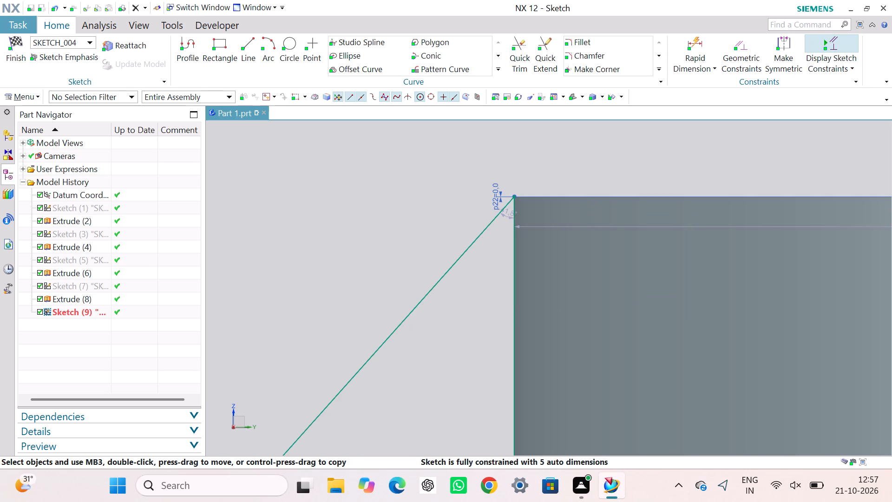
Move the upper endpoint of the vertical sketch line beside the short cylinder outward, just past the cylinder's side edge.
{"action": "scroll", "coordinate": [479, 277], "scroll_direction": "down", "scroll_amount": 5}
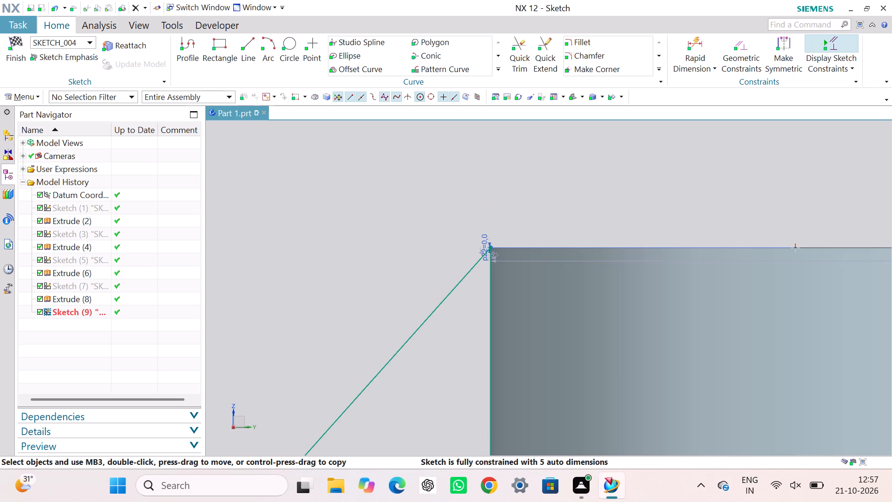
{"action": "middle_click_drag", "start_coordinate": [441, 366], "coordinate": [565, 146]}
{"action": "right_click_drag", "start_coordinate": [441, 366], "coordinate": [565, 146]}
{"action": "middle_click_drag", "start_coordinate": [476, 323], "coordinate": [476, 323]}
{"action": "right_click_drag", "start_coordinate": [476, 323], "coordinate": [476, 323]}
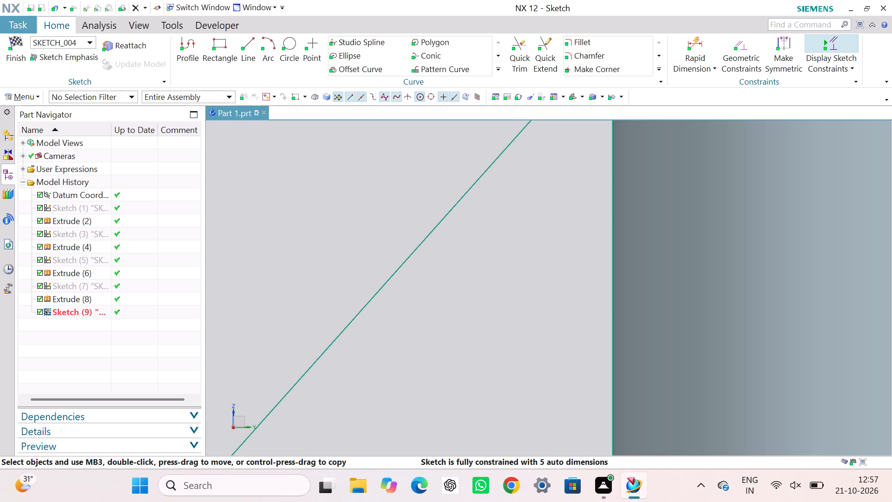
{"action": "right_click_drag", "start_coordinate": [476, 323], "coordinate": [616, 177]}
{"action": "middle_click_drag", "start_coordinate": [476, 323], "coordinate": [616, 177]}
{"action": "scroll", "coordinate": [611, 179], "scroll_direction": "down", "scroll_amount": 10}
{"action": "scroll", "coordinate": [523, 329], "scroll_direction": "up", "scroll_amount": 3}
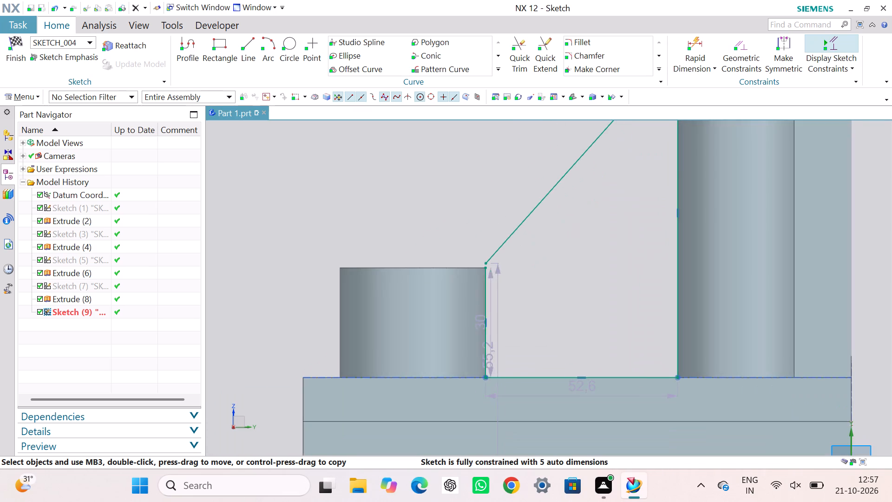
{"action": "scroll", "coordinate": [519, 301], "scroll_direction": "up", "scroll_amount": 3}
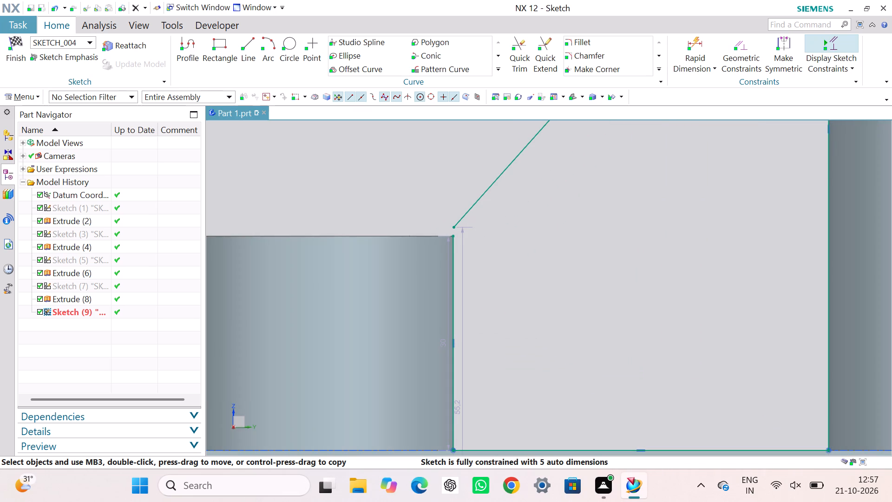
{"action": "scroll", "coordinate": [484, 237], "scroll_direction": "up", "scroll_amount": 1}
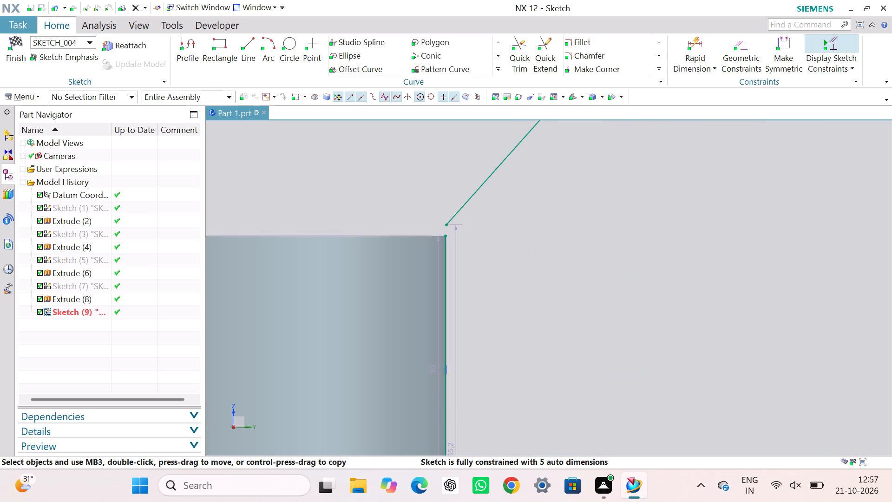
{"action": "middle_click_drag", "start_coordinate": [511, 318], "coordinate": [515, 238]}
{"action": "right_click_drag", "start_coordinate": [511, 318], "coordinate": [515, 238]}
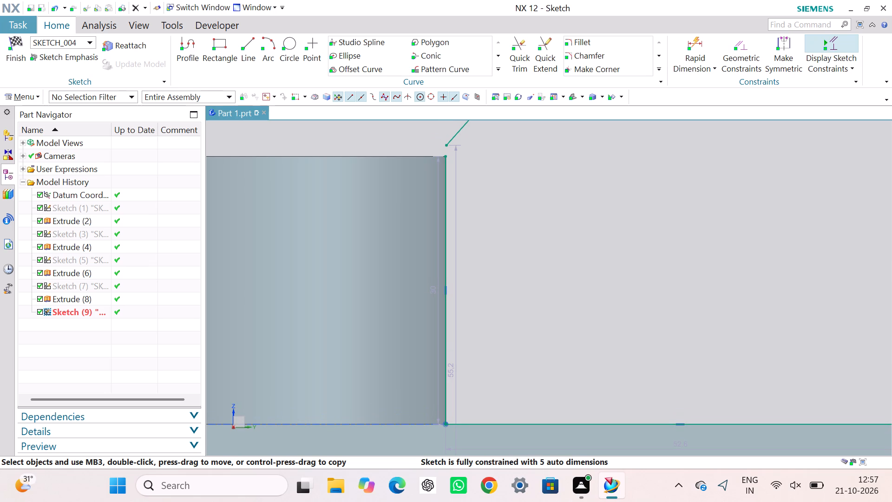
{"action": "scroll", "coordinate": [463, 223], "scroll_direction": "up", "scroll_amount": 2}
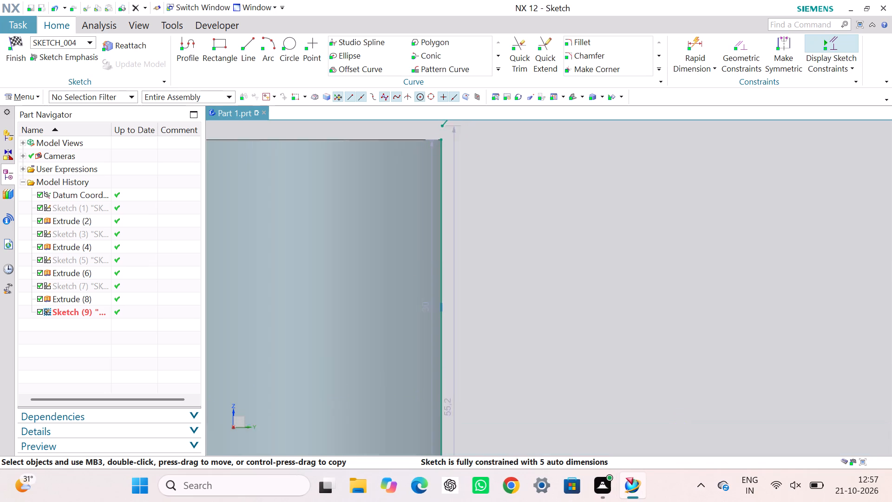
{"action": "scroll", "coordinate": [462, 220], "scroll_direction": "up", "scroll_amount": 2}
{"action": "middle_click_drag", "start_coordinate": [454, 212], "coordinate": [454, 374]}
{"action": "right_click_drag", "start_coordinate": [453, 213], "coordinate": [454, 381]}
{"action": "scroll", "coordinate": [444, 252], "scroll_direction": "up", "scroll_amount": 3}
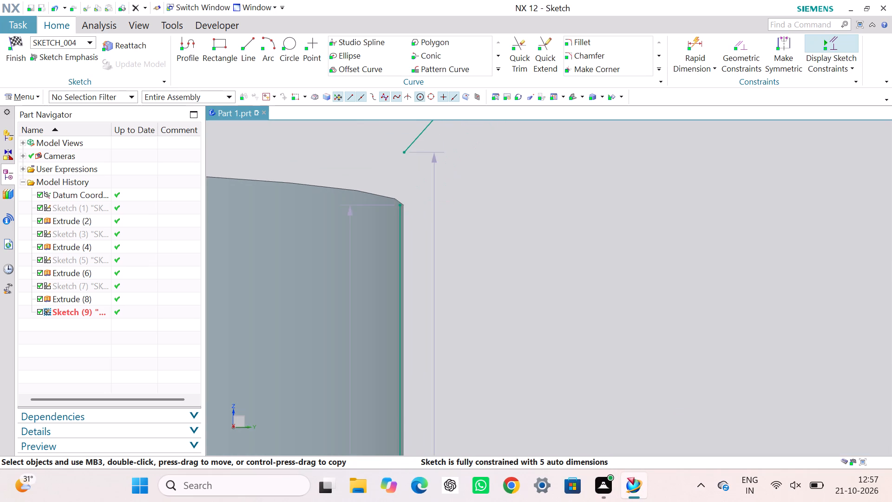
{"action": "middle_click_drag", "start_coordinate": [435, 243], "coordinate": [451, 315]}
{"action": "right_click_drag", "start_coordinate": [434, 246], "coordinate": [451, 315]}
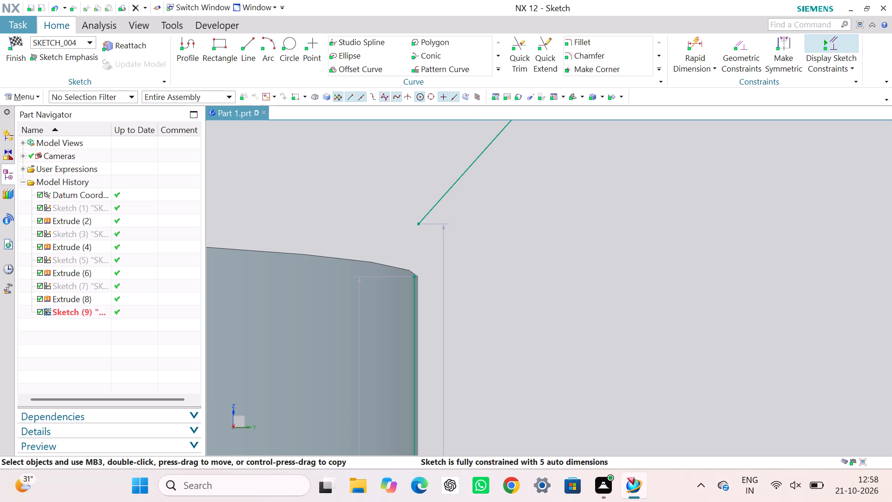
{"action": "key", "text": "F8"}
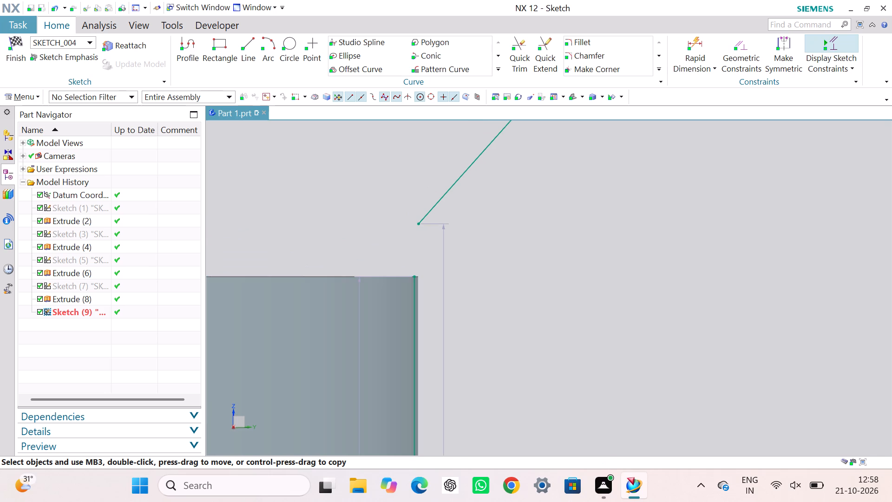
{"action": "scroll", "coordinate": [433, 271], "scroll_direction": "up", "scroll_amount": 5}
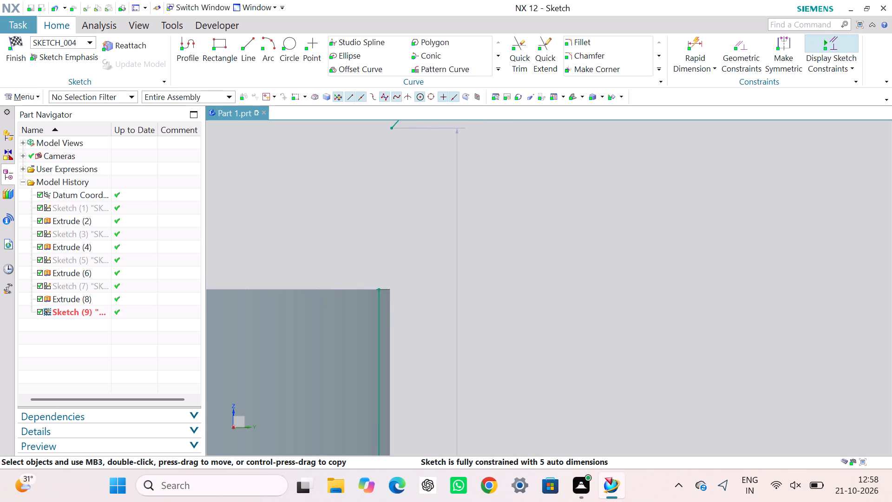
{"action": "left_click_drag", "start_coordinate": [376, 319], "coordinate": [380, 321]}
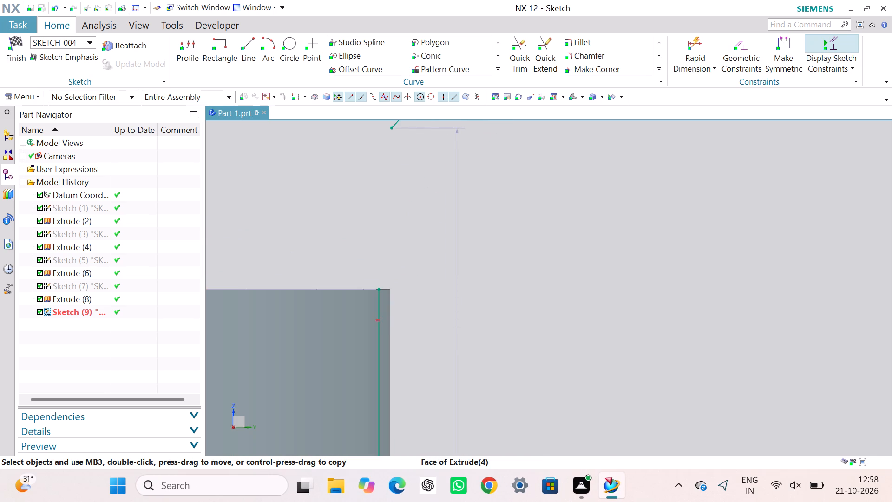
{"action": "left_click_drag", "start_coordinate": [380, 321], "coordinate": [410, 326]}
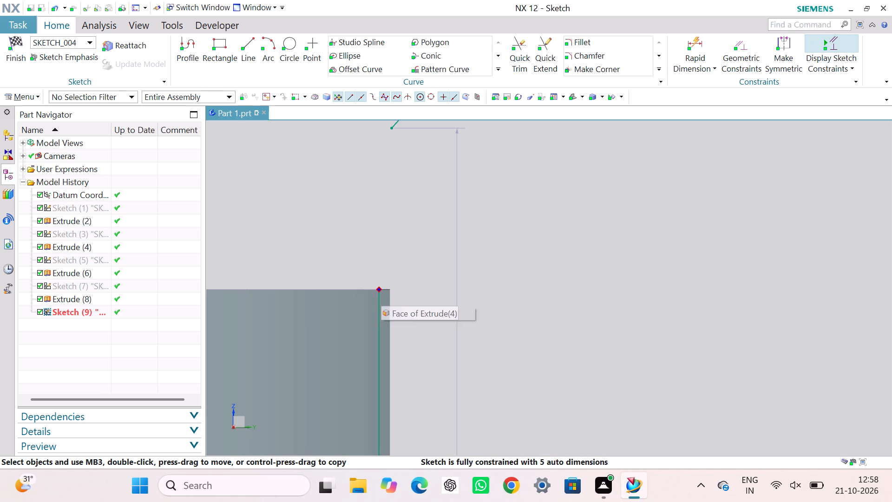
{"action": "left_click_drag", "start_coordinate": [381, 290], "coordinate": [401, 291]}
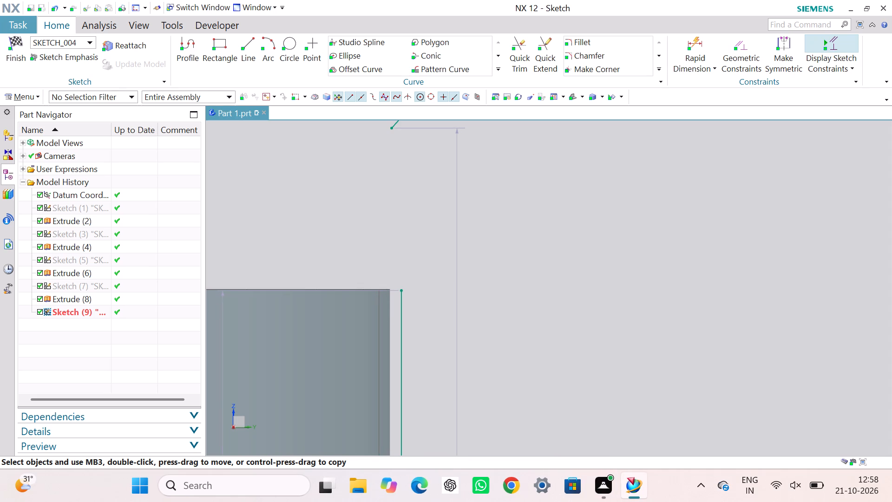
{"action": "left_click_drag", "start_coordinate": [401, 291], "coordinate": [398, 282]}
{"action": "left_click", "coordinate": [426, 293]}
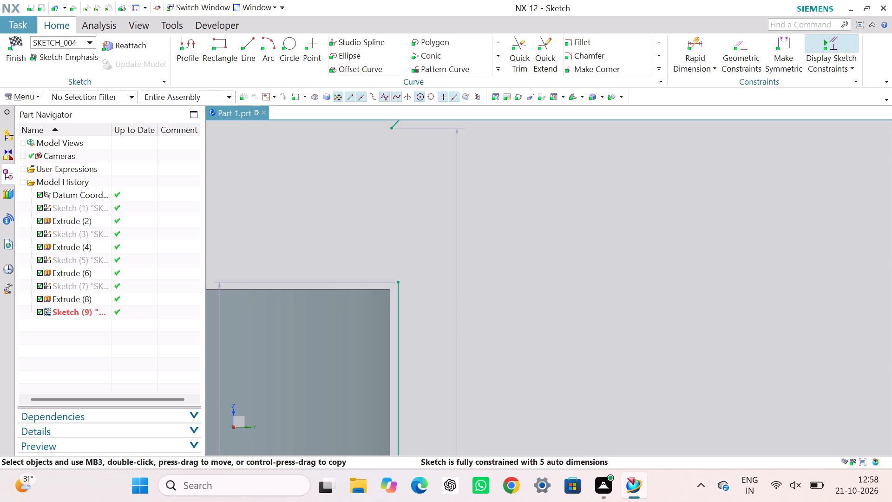
Set the height dimension of the vertical line beside the short cylinder to 30 mm and place it outside the cylinder.
{"action": "scroll", "coordinate": [429, 283], "scroll_direction": "down", "scroll_amount": 3}
{"action": "scroll", "coordinate": [438, 331], "scroll_direction": "down", "scroll_amount": 3}
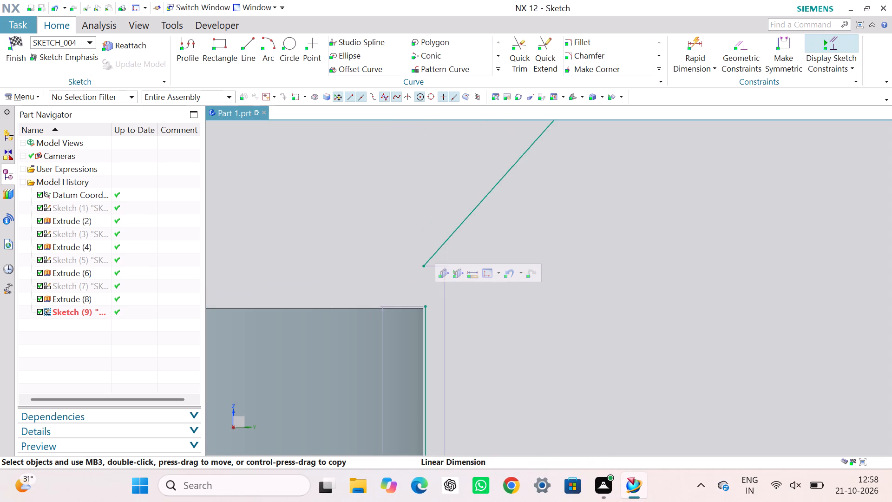
{"action": "left_click", "coordinate": [382, 336]}
{"action": "left_click", "coordinate": [382, 336]}
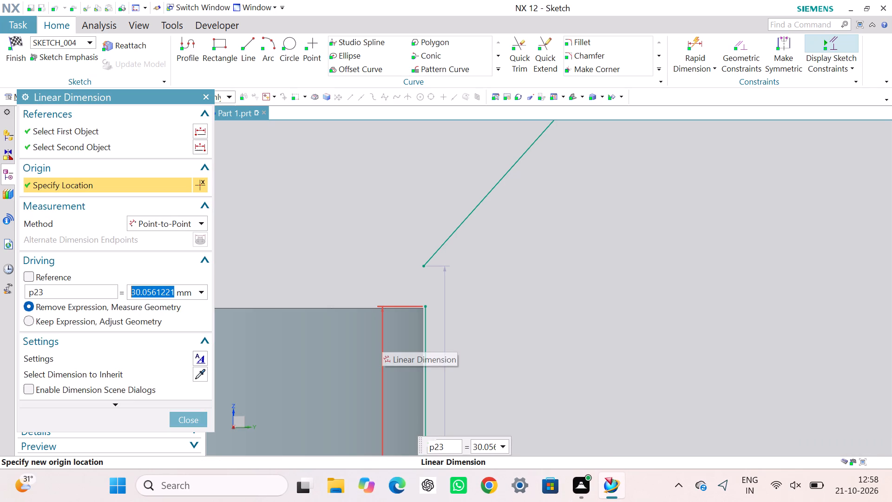
{"action": "key", "text": "3"}
{"action": "key", "text": "0"}
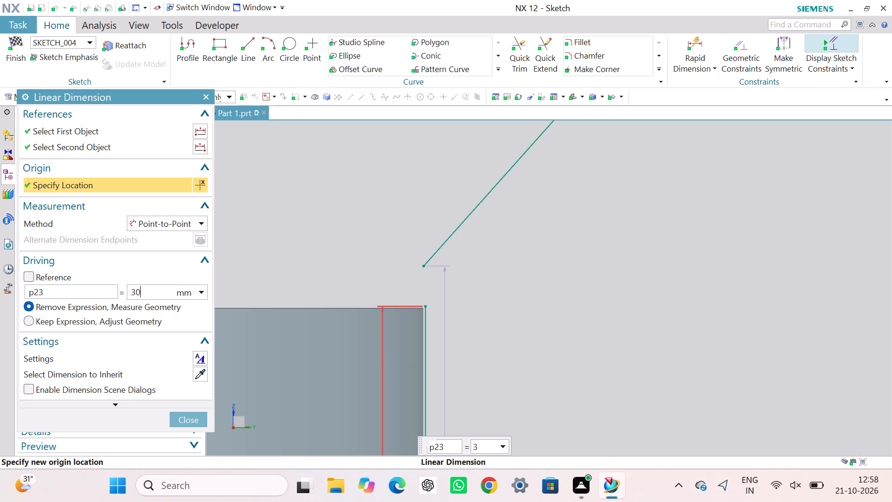
{"action": "key", "text": "Return"}
{"action": "left_click", "coordinate": [475, 319]}
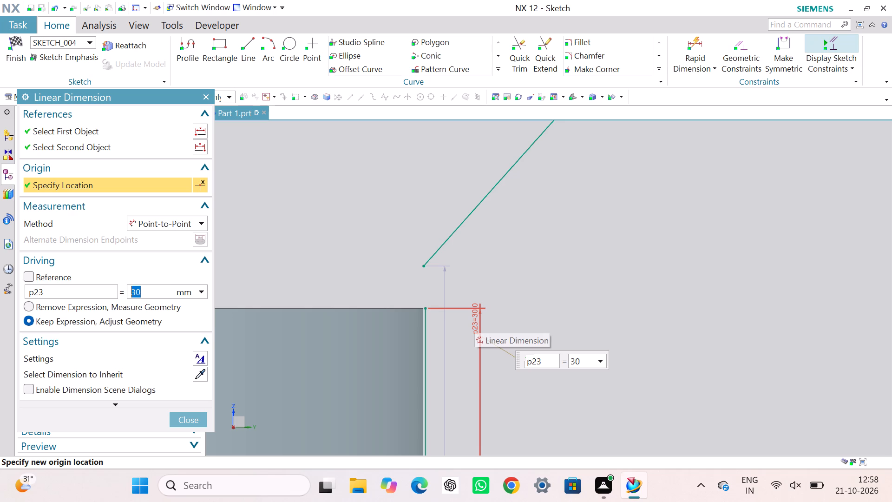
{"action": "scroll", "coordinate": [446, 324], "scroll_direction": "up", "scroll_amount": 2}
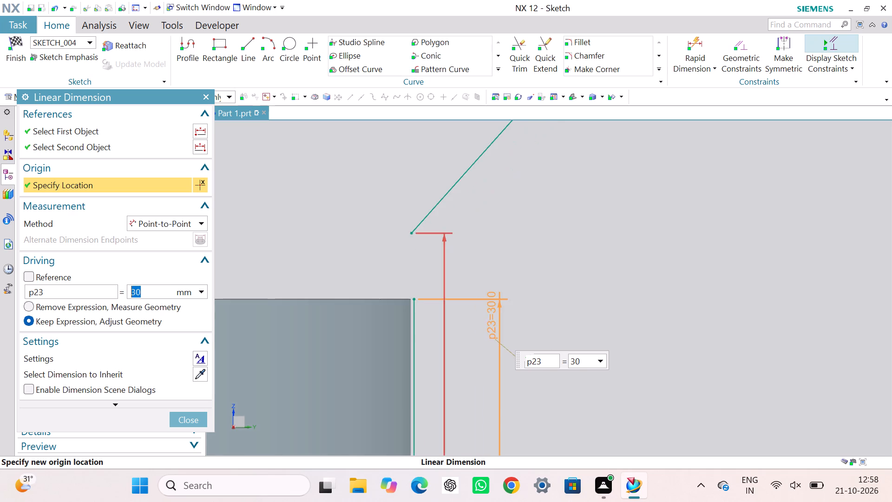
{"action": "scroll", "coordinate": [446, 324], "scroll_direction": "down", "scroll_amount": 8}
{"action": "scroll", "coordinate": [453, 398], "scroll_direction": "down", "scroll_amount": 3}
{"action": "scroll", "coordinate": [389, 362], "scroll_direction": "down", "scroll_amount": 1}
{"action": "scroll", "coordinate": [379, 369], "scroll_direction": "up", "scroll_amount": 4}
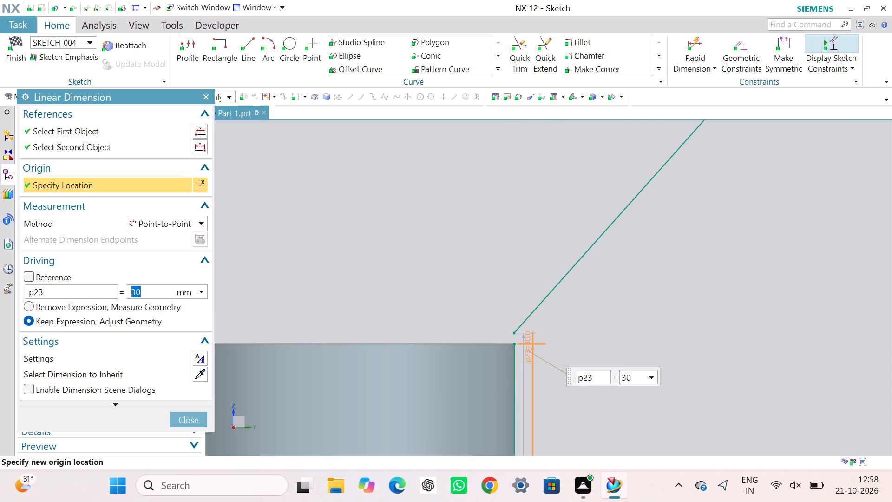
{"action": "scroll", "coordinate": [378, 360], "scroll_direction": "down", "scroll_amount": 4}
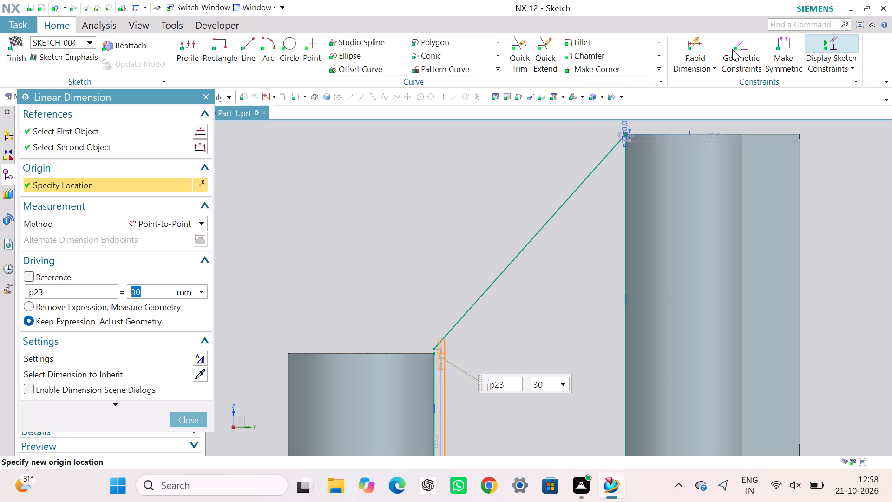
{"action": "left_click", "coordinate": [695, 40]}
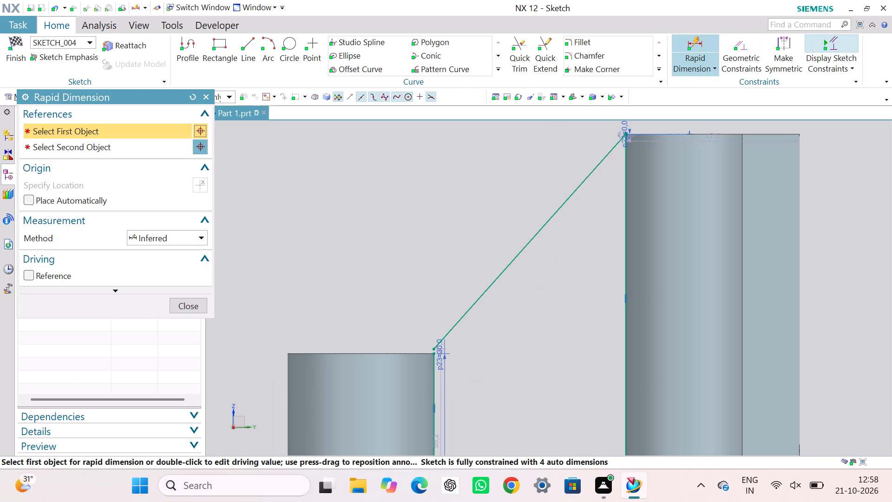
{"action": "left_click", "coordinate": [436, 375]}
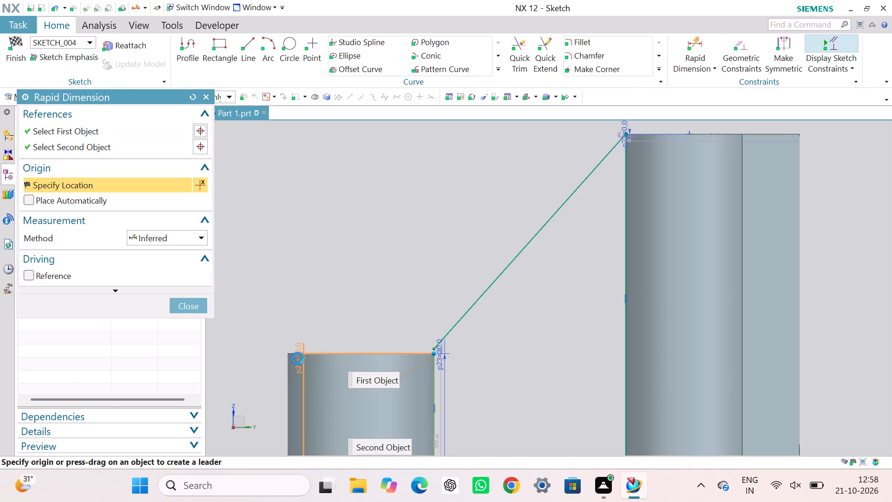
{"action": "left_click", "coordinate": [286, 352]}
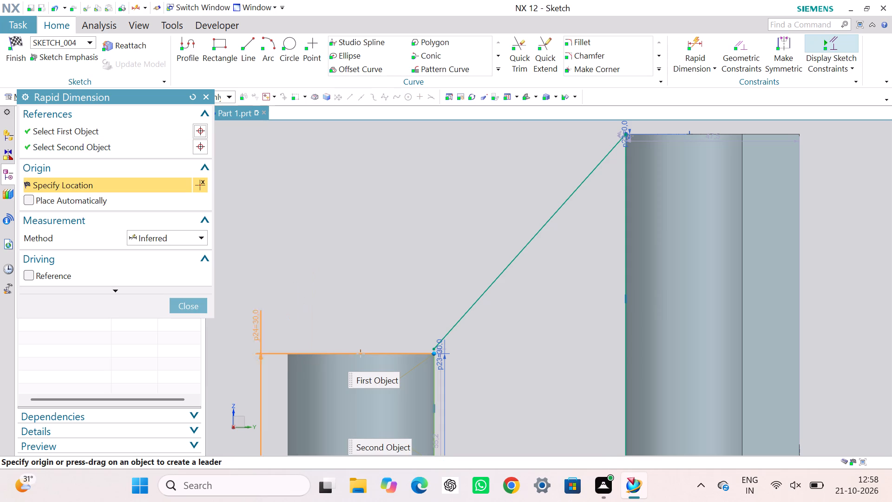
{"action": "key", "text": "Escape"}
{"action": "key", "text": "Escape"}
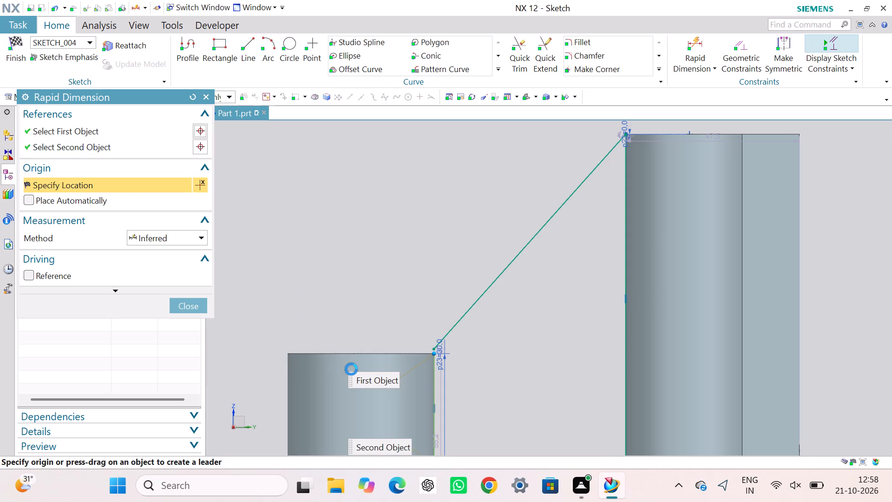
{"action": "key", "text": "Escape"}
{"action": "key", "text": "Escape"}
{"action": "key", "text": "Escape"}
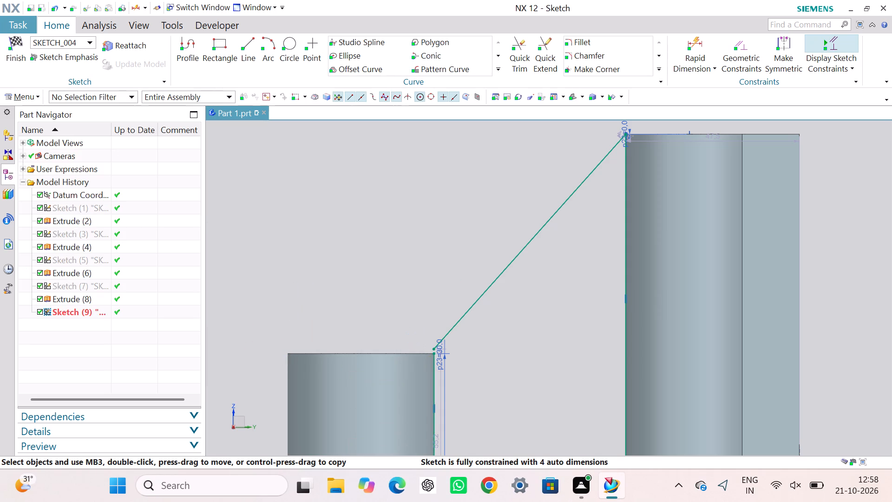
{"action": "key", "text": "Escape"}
Move the upper endpoint of the short cylinder's vertical sketch line inward, just inside the cylinder's side edge.
{"action": "scroll", "coordinate": [457, 362], "scroll_direction": "up", "scroll_amount": 7}
{"action": "scroll", "coordinate": [395, 343], "scroll_direction": "up", "scroll_amount": 2}
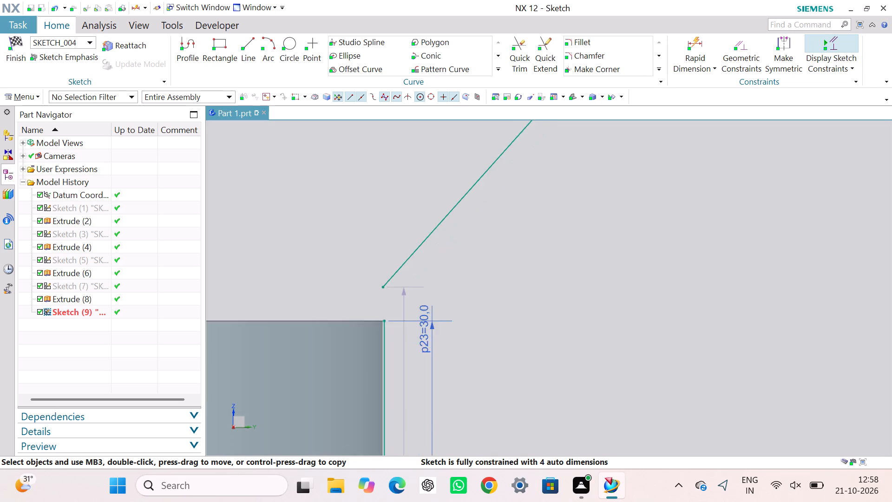
{"action": "scroll", "coordinate": [395, 343], "scroll_direction": "up", "scroll_amount": 4}
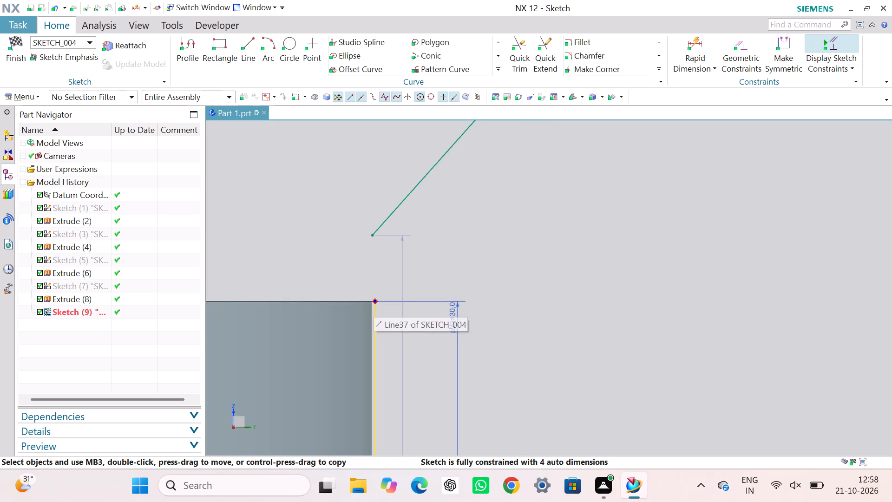
{"action": "left_click_drag", "start_coordinate": [374, 301], "coordinate": [367, 303]}
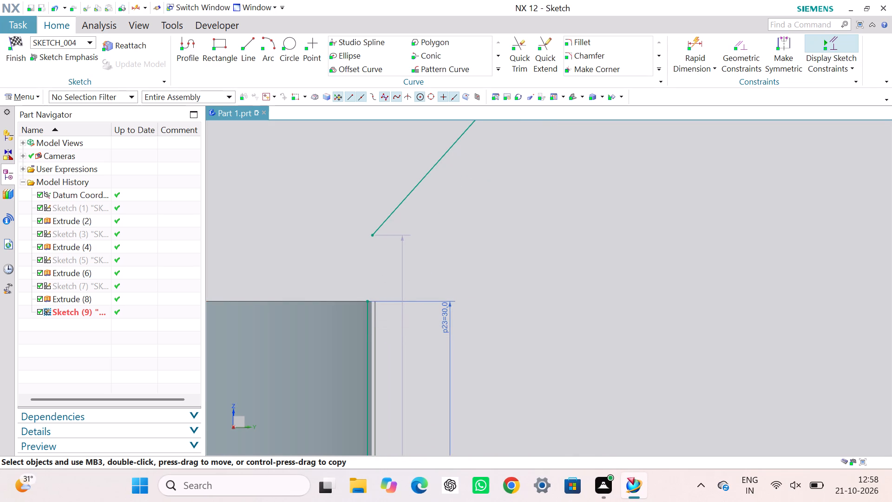
{"action": "left_click_drag", "start_coordinate": [367, 303], "coordinate": [367, 303]}
{"action": "left_click", "coordinate": [501, 292]}
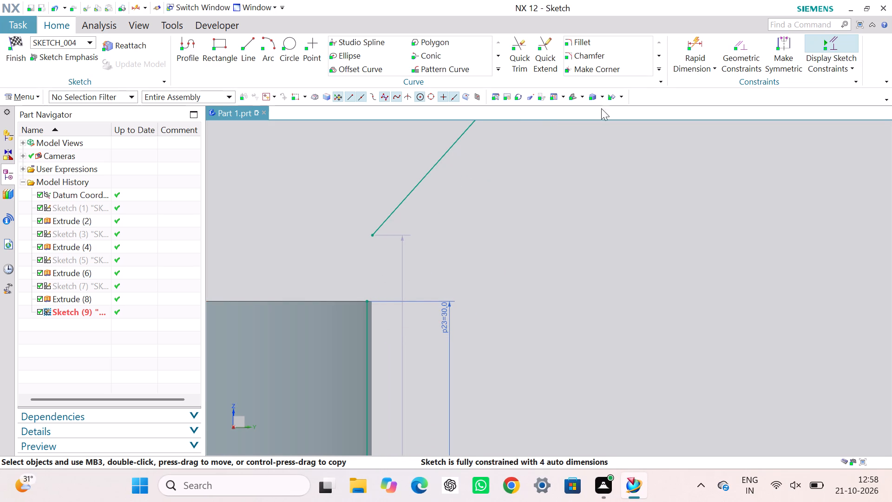
Apply a Coincident constraint between the inclined line's lower endpoint and the upper endpoint of the short cylinder's vertical line.
{"action": "left_click", "coordinate": [745, 45]}
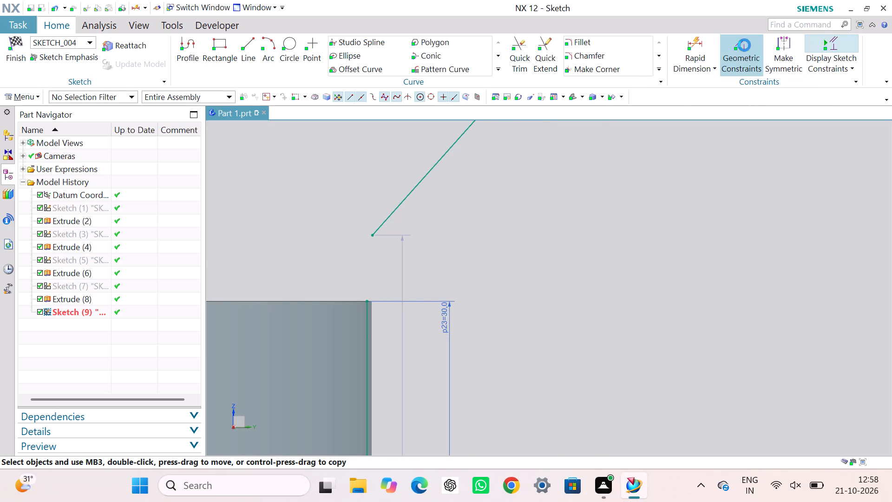
{"action": "left_click", "coordinate": [372, 235]}
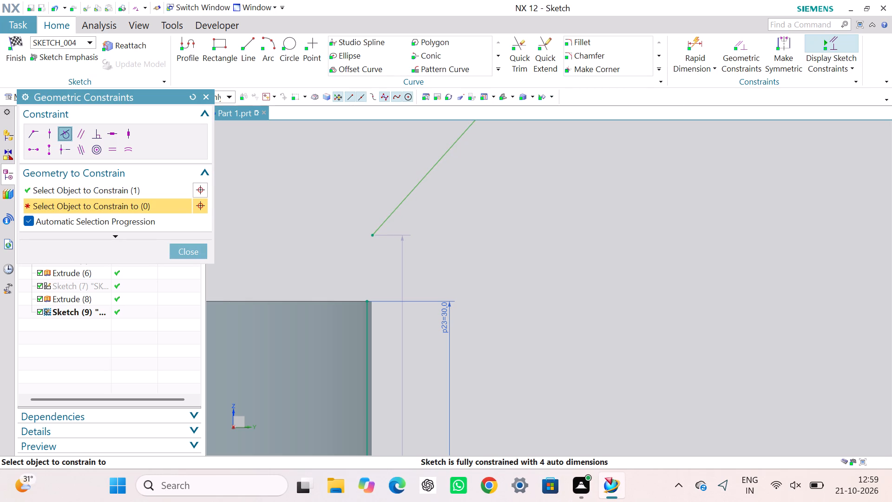
{"action": "left_click", "coordinate": [38, 131]}
{"action": "left_click", "coordinate": [370, 233]}
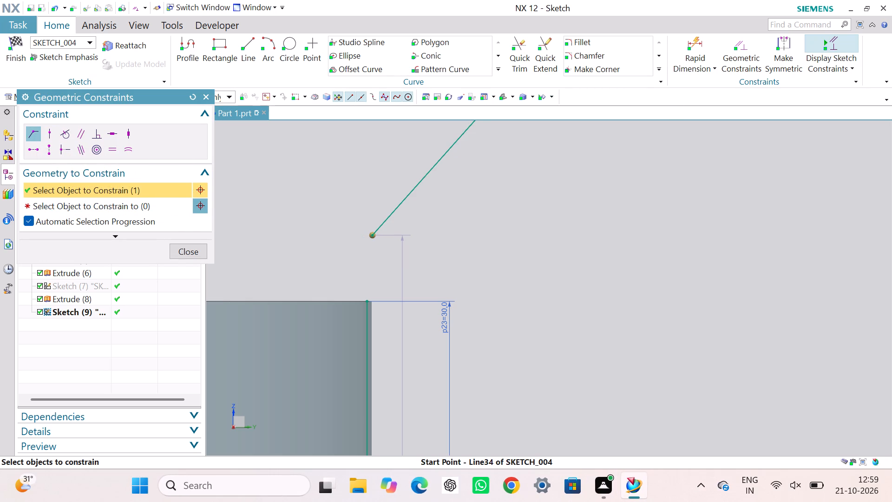
{"action": "left_click", "coordinate": [367, 300]}
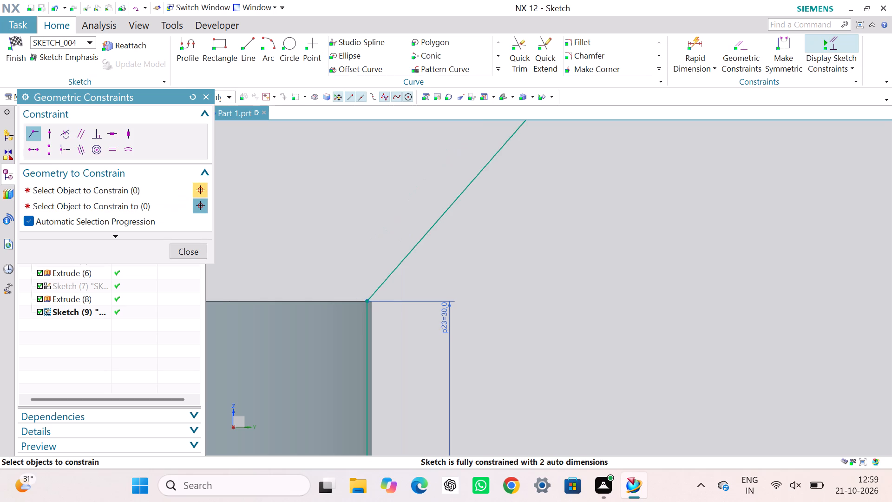
Dimension the horizontal distance from the base plate's outer corner to the profile's lower corner at the short cylinder as 50 mm and finish the sketch.
{"action": "left_click", "coordinate": [190, 252]}
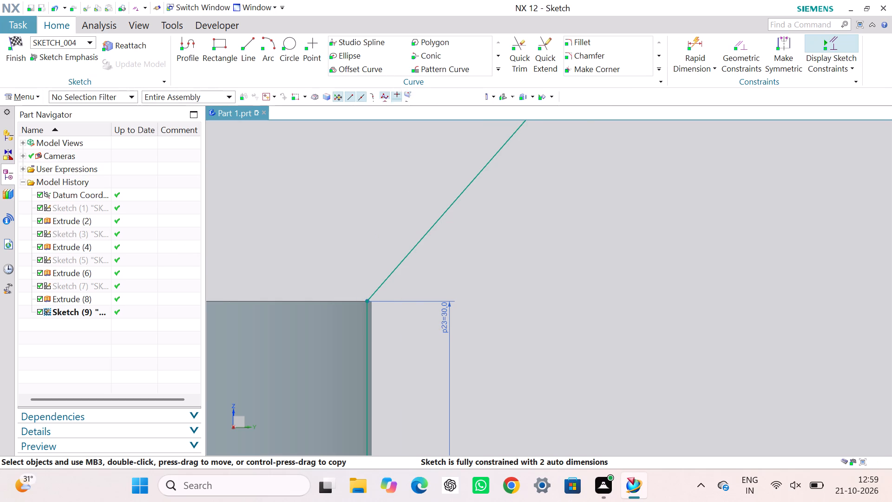
{"action": "scroll", "coordinate": [532, 316], "scroll_direction": "down", "scroll_amount": 6}
{"action": "scroll", "coordinate": [606, 319], "scroll_direction": "down", "scroll_amount": 4}
{"action": "scroll", "coordinate": [676, 348], "scroll_direction": "down", "scroll_amount": 5}
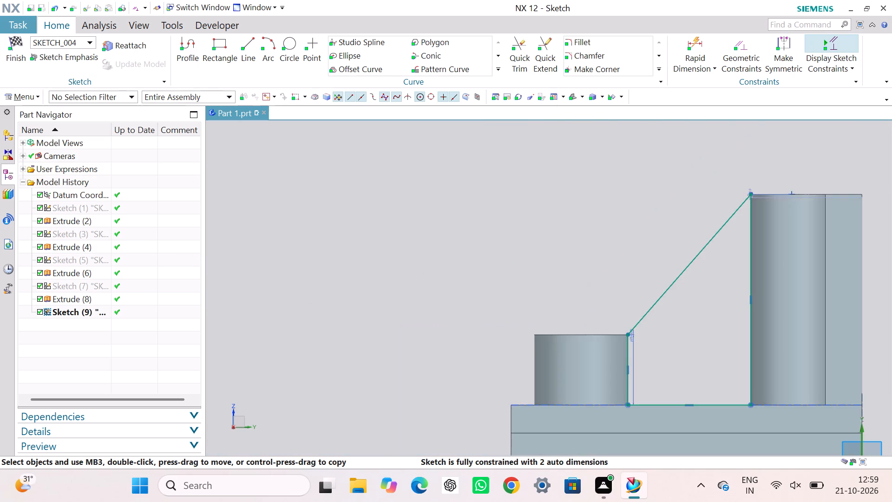
{"action": "scroll", "coordinate": [676, 346], "scroll_direction": "down", "scroll_amount": 3}
{"action": "scroll", "coordinate": [705, 320], "scroll_direction": "up", "scroll_amount": 3}
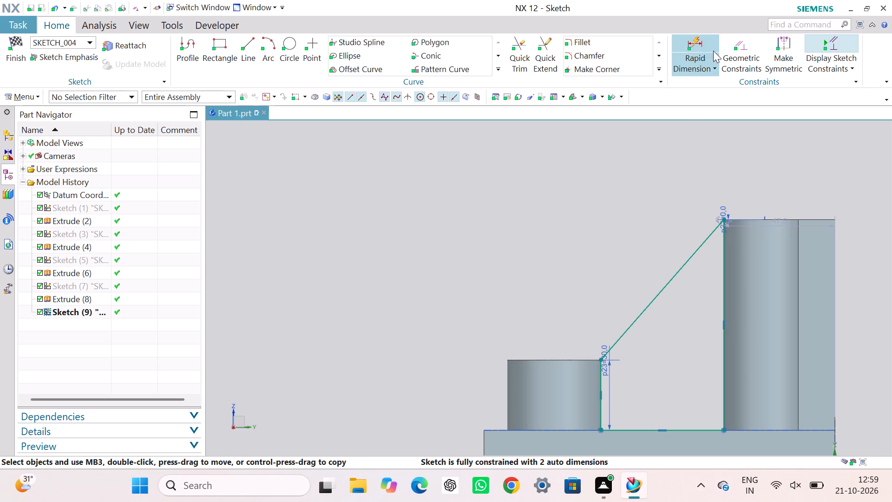
{"action": "left_click", "coordinate": [696, 42]}
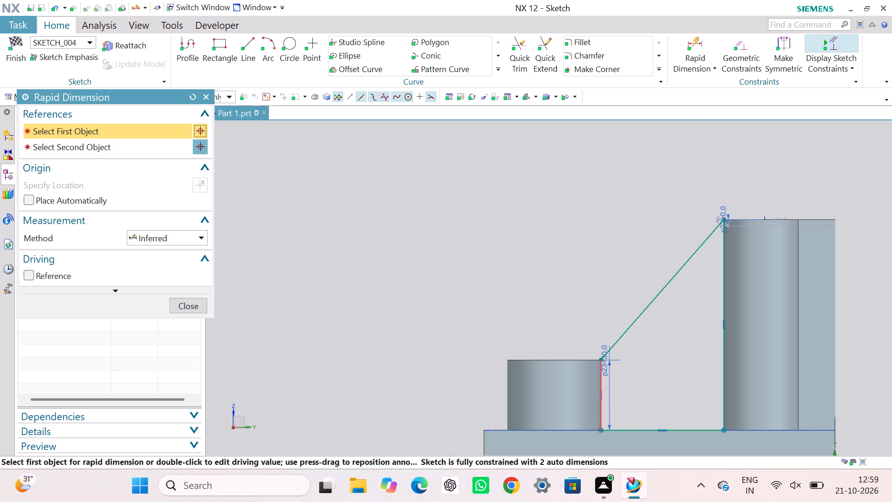
{"action": "left_click", "coordinate": [602, 429]}
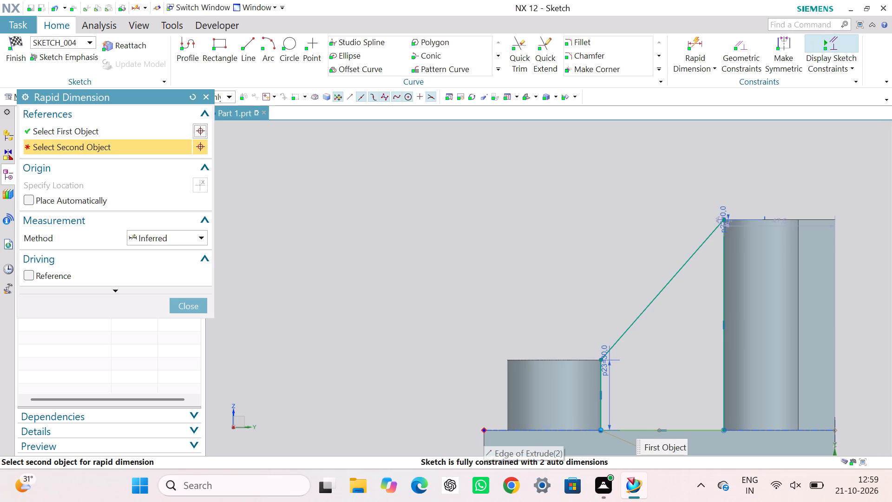
{"action": "left_click", "coordinate": [483, 429]}
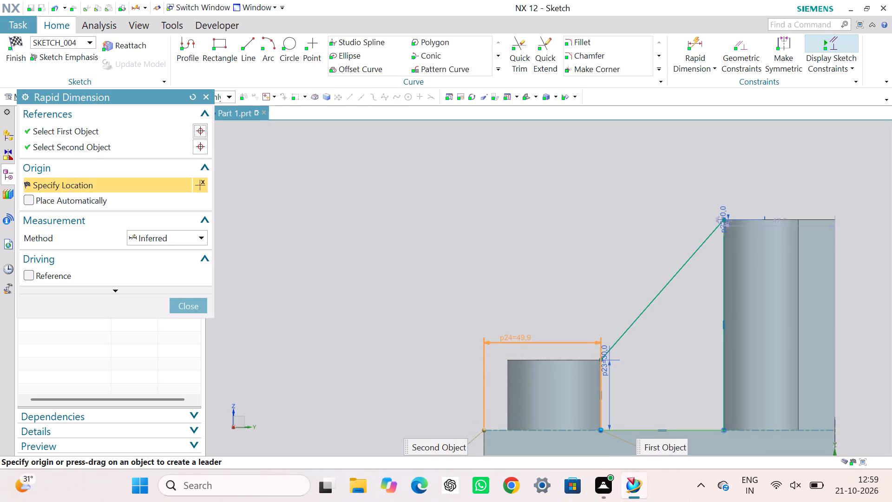
{"action": "left_click", "coordinate": [523, 336]}
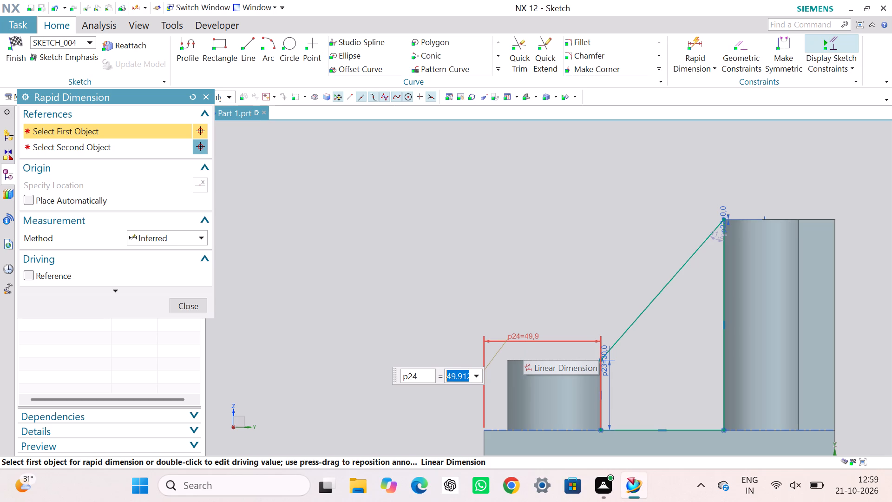
{"action": "type", "text": "50"}
{"action": "key", "text": "Return"}
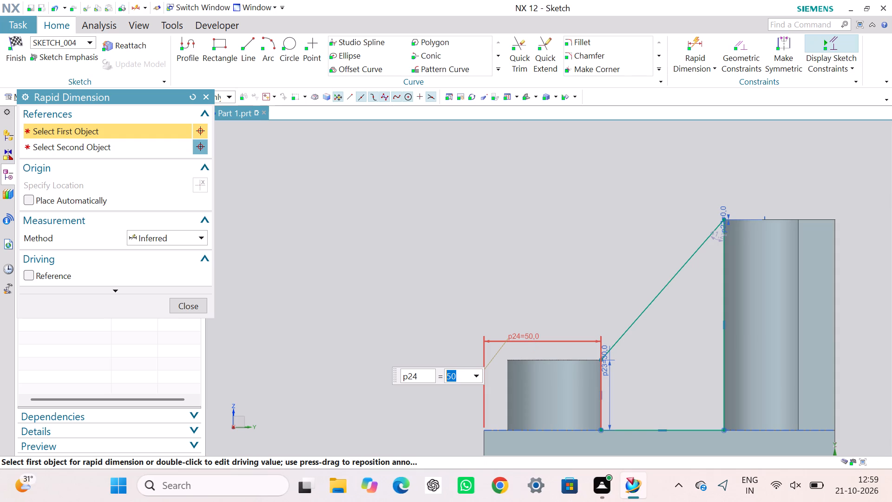
{"action": "scroll", "coordinate": [603, 371], "scroll_direction": "up", "scroll_amount": 4}
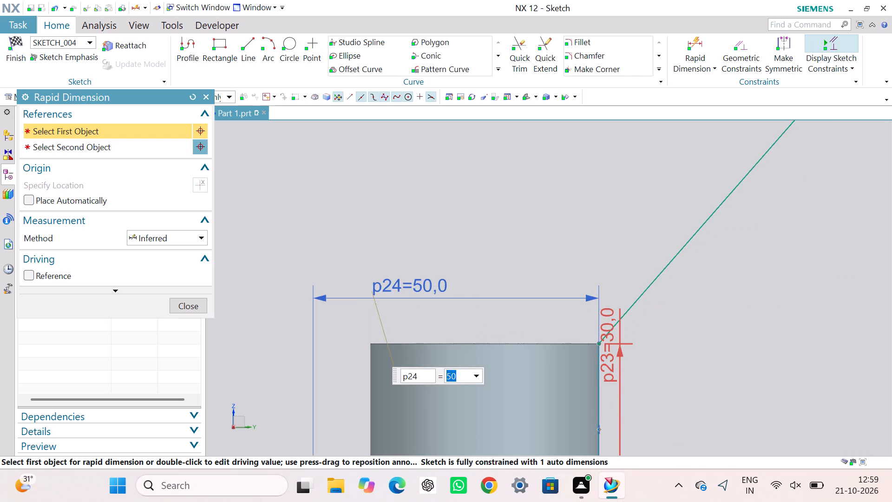
{"action": "scroll", "coordinate": [602, 355], "scroll_direction": "up", "scroll_amount": 8}
{"action": "scroll", "coordinate": [602, 354], "scroll_direction": "down", "scroll_amount": 14}
{"action": "scroll", "coordinate": [594, 361], "scroll_direction": "up", "scroll_amount": 3}
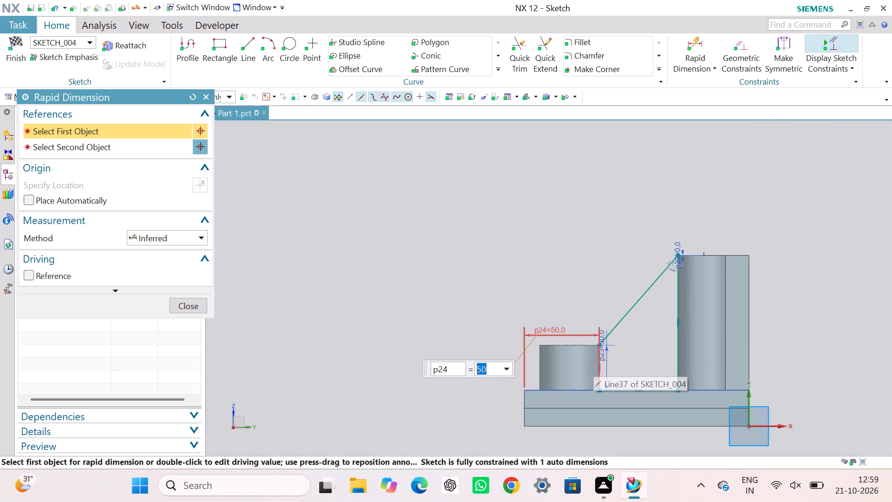
{"action": "left_click", "coordinate": [193, 302]}
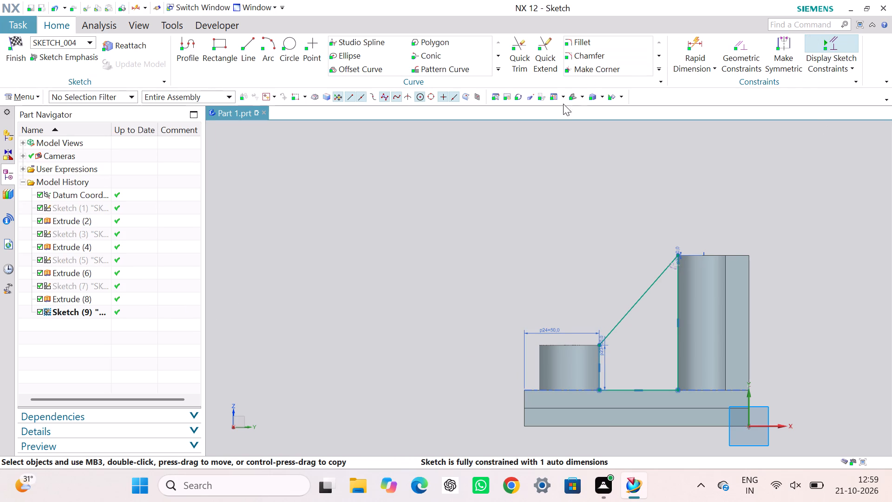
{"action": "left_click", "coordinate": [13, 45]}
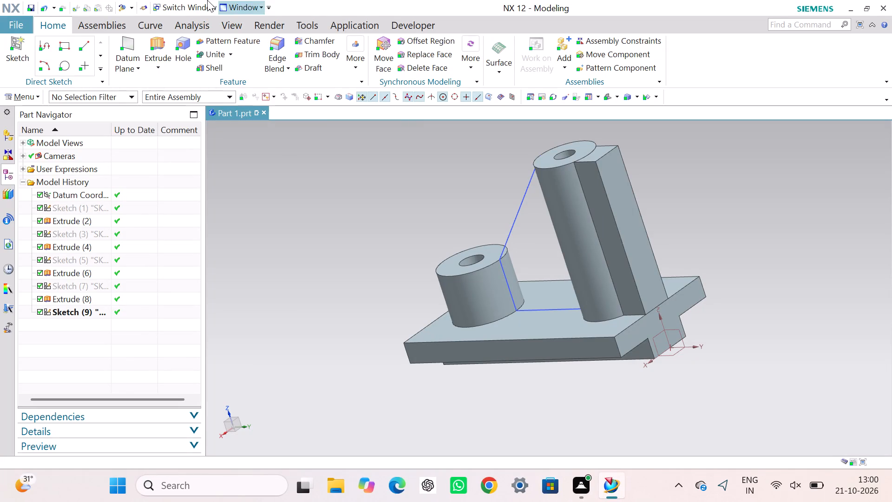
Extrude the closed rib profile between the two cylinders with a symmetric value of 3 mm and Boolean set to None.
{"action": "left_click", "coordinate": [164, 39]}
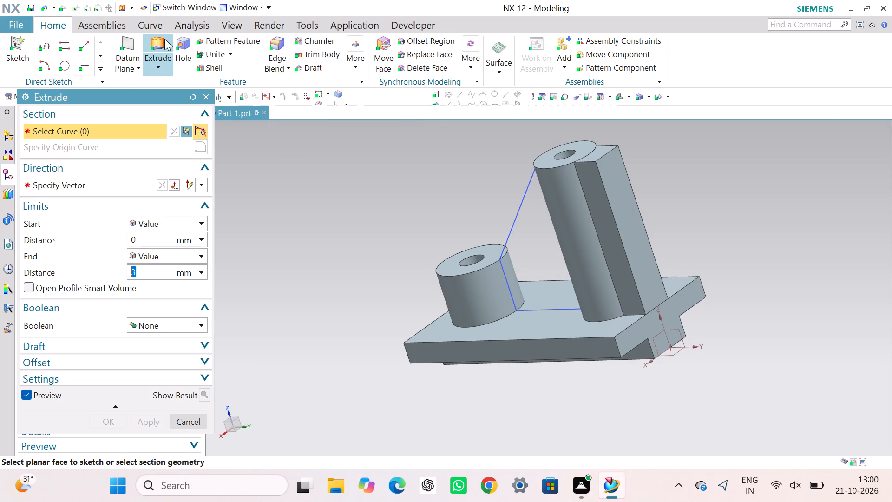
{"action": "left_click", "coordinate": [512, 226]}
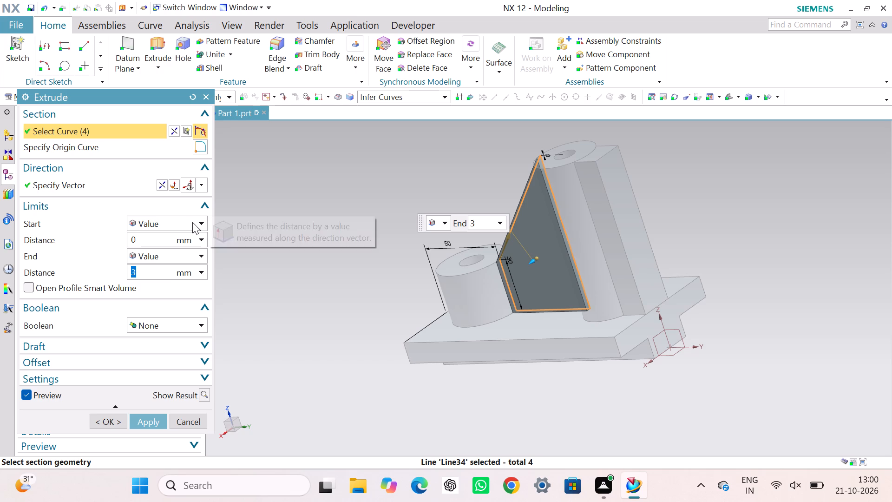
{"action": "left_click", "coordinate": [192, 222]}
{"action": "left_click", "coordinate": [182, 248]}
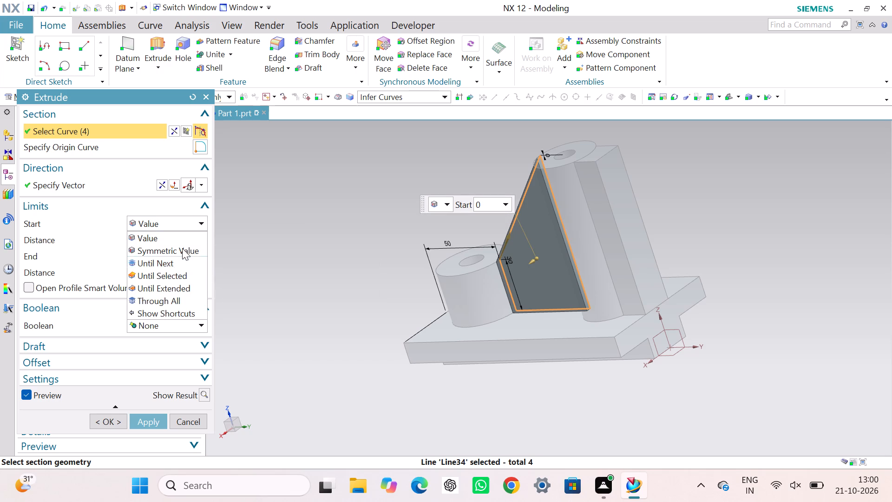
{"action": "middle_click_drag", "start_coordinate": [367, 225], "coordinate": [398, 235]}
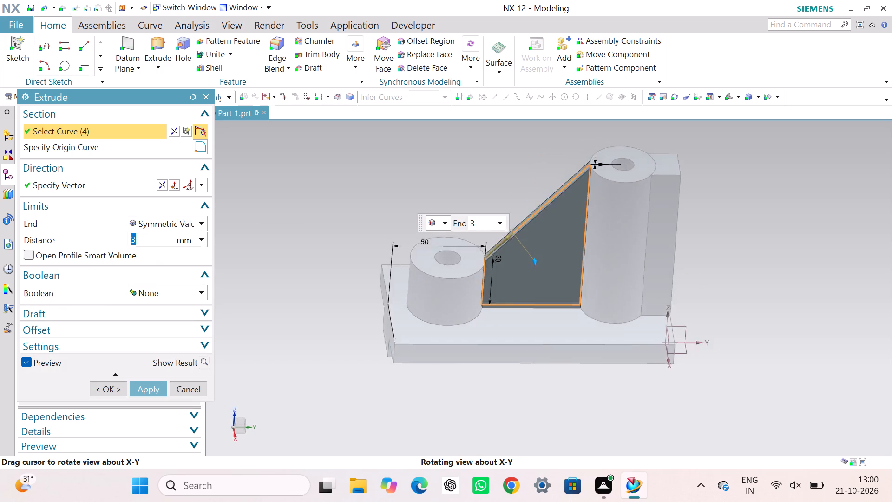
{"action": "middle_click_drag", "start_coordinate": [398, 235], "coordinate": [405, 243]}
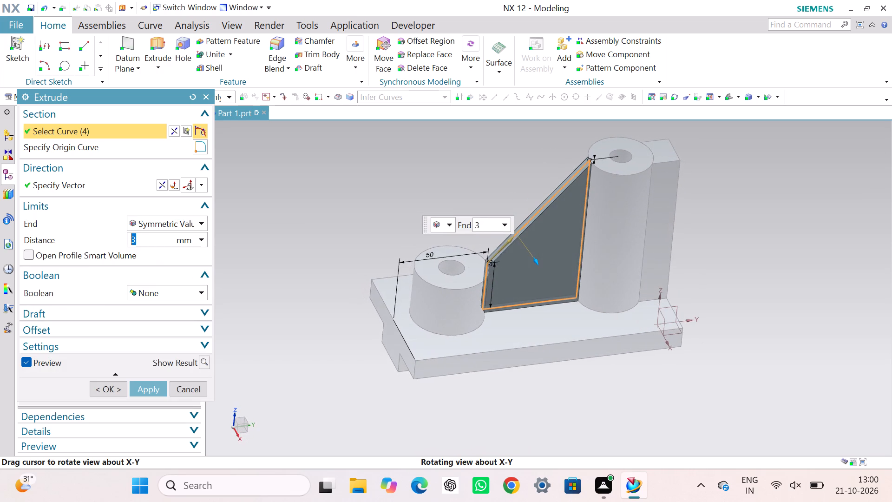
{"action": "middle_click_drag", "start_coordinate": [405, 243], "coordinate": [405, 242]}
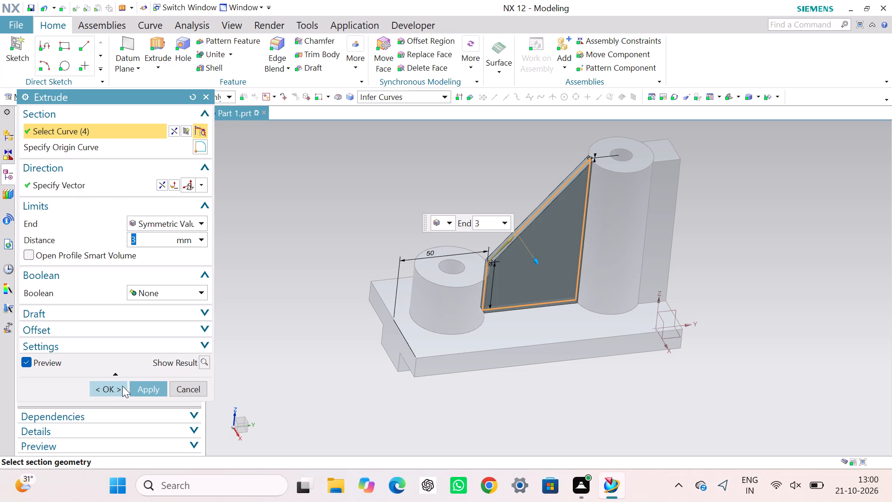
{"action": "left_click", "coordinate": [121, 387]}
{"action": "left_click", "coordinate": [460, 198]}
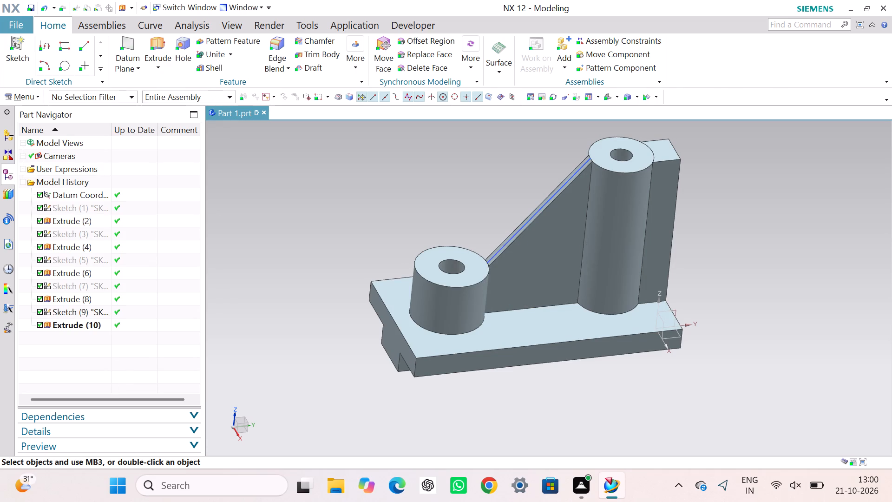
Hide the rib's sketch on the sloped rib face.
{"action": "right_click", "coordinate": [525, 219]}
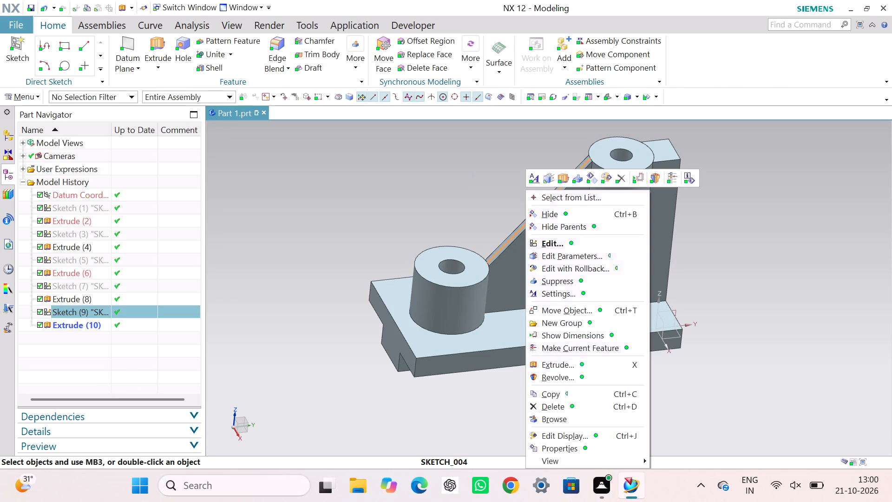
{"action": "left_click", "coordinate": [574, 216]}
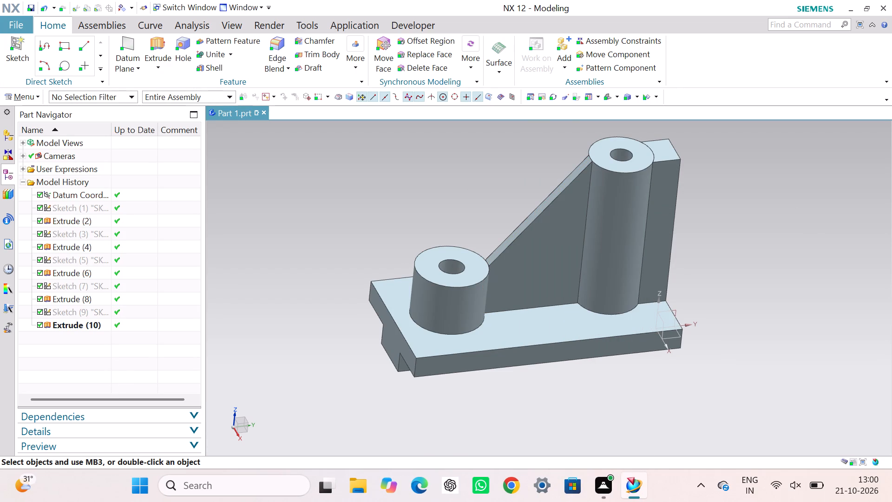
{"action": "left_click", "coordinate": [787, 251]}
Orient the model to the isometric view and save the part.
{"action": "right_click", "coordinate": [340, 209]}
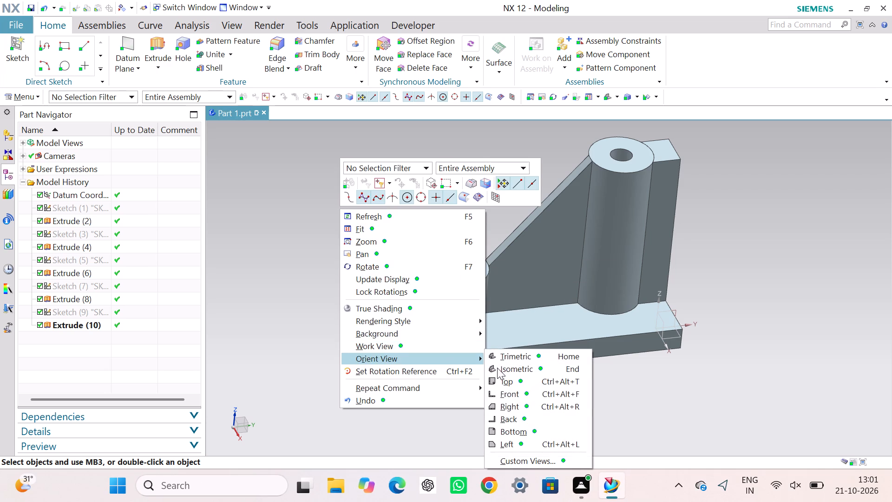
{"action": "left_click", "coordinate": [498, 364]}
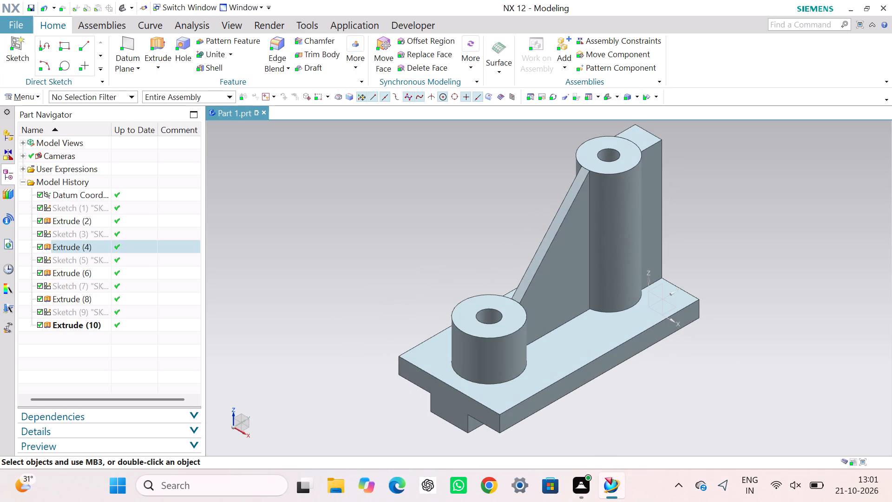
{"action": "left_click", "coordinate": [380, 268]}
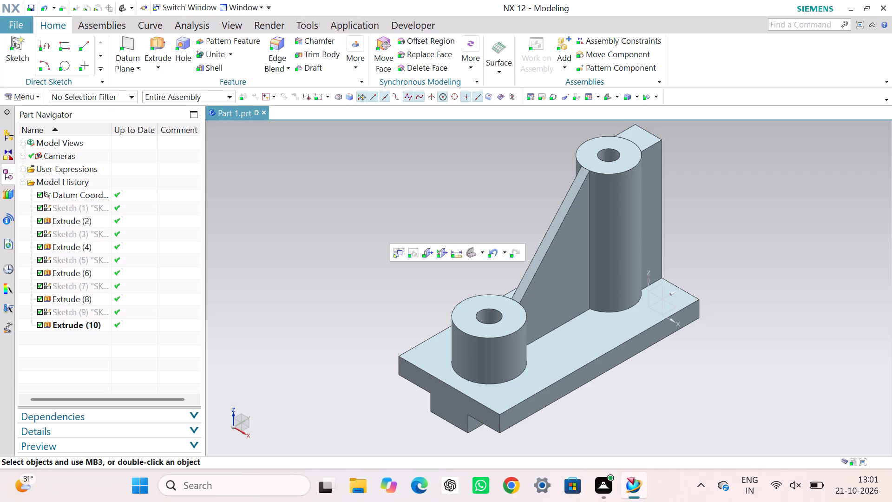
{"action": "key", "text": "ctrl+s"}
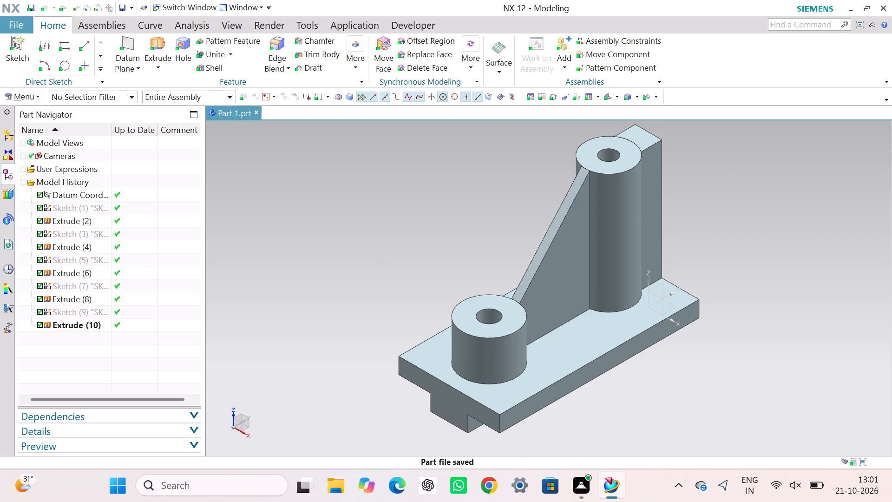
Create a new A3 - Size drawing in millimetres that references the existing part, leaving the title block cells blank.
{"action": "key", "text": "ctrl+n"}
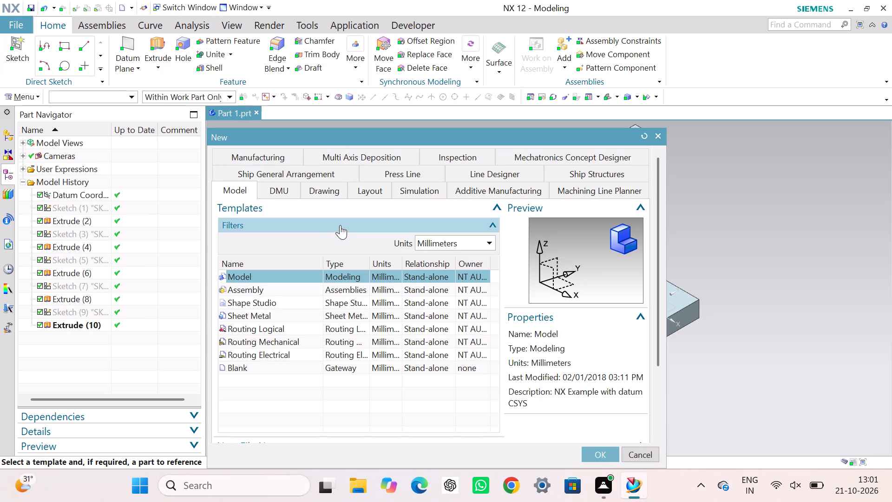
{"action": "left_click", "coordinate": [334, 190]}
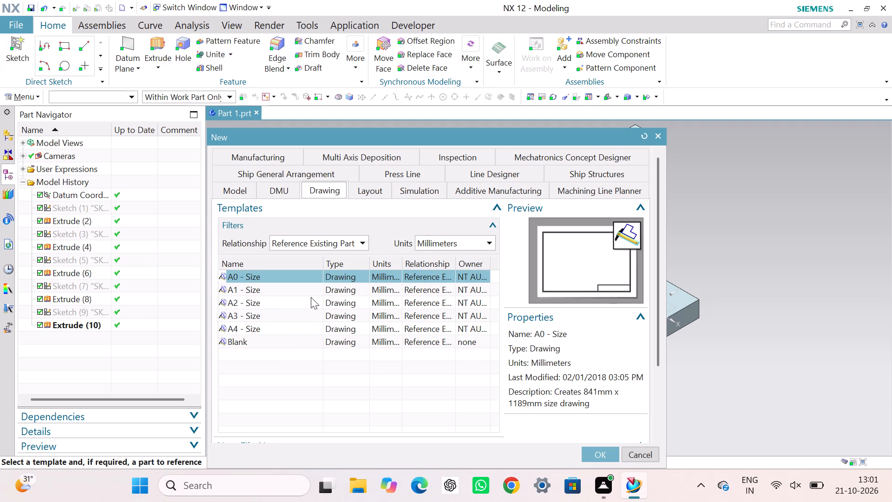
{"action": "left_click", "coordinate": [287, 324]}
{"action": "left_click", "coordinate": [289, 313]}
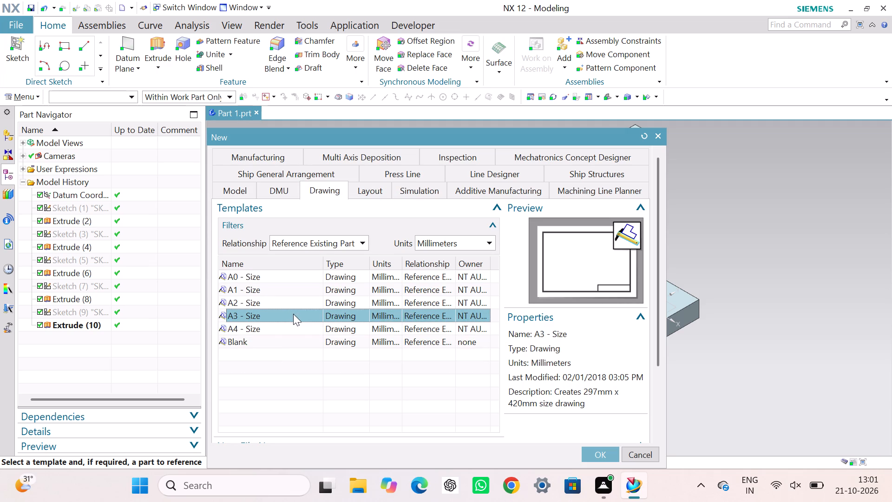
{"action": "left_click", "coordinate": [596, 449]}
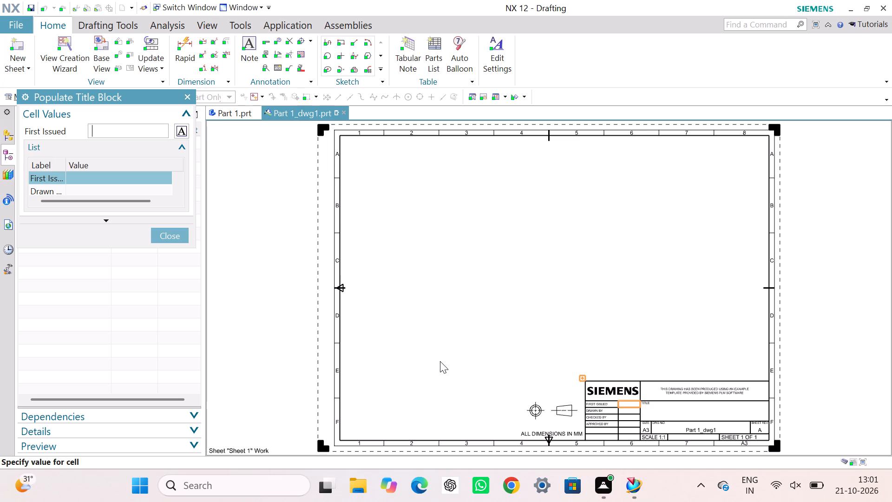
{"action": "key", "text": "Tab"}
{"action": "key", "text": "Tab"}
{"action": "key", "text": "Tab"}
{"action": "key", "text": "Tab"}
{"action": "key", "text": "Tab"}
{"action": "key", "text": "Tab"}
{"action": "key", "text": "Tab"}
{"action": "key", "text": "Return"}
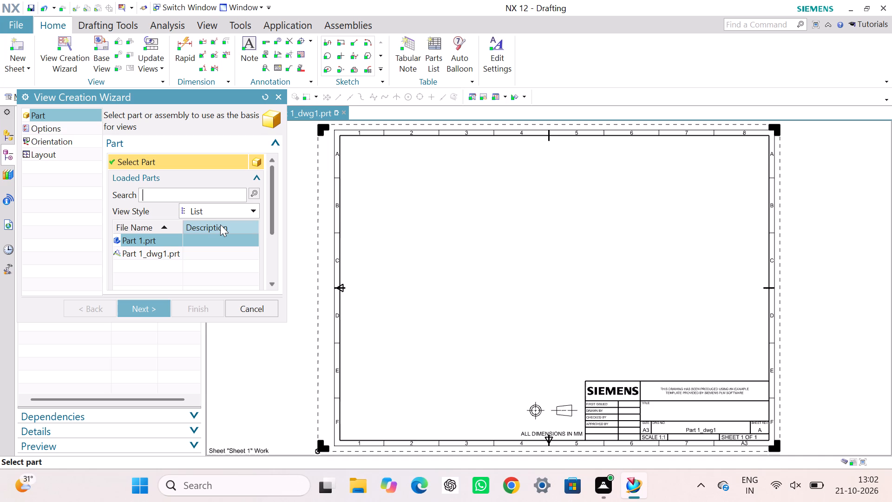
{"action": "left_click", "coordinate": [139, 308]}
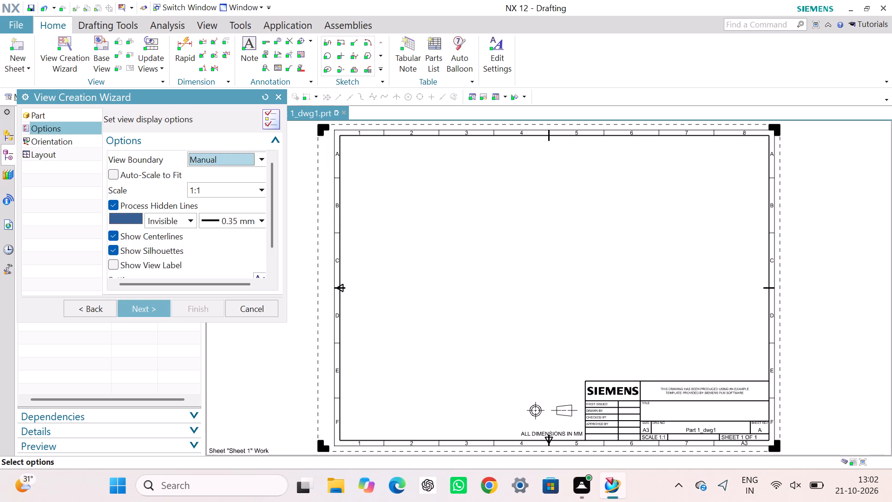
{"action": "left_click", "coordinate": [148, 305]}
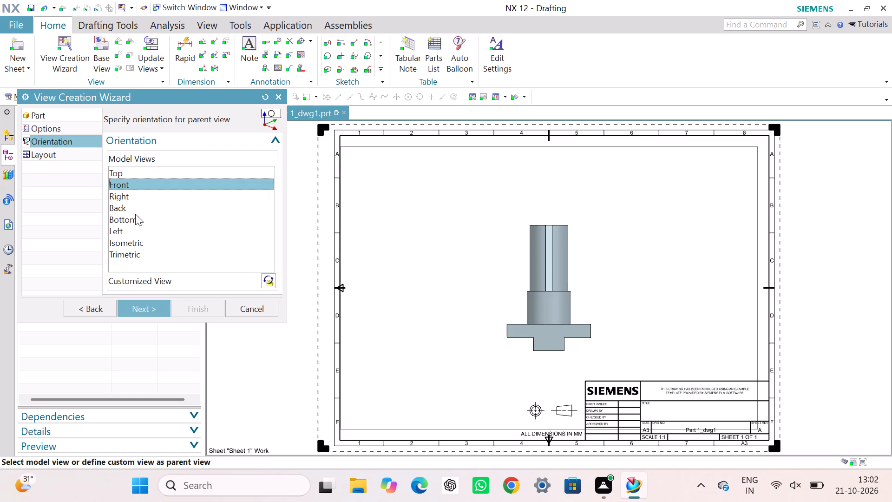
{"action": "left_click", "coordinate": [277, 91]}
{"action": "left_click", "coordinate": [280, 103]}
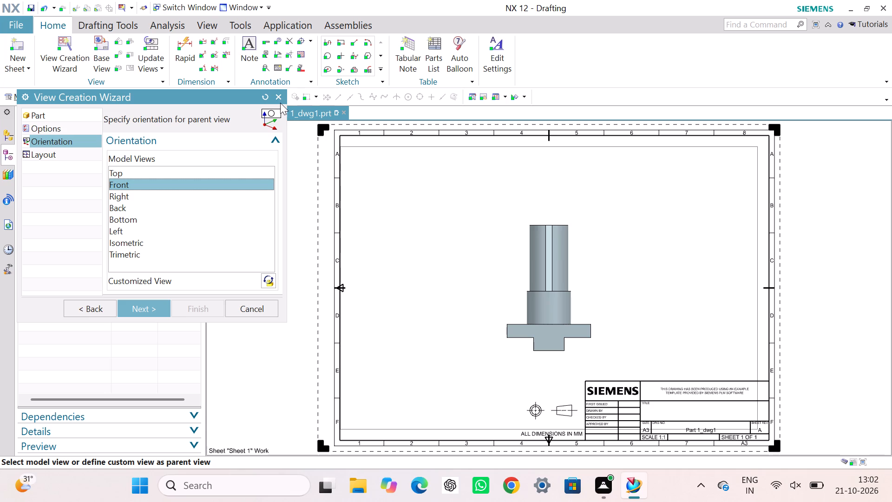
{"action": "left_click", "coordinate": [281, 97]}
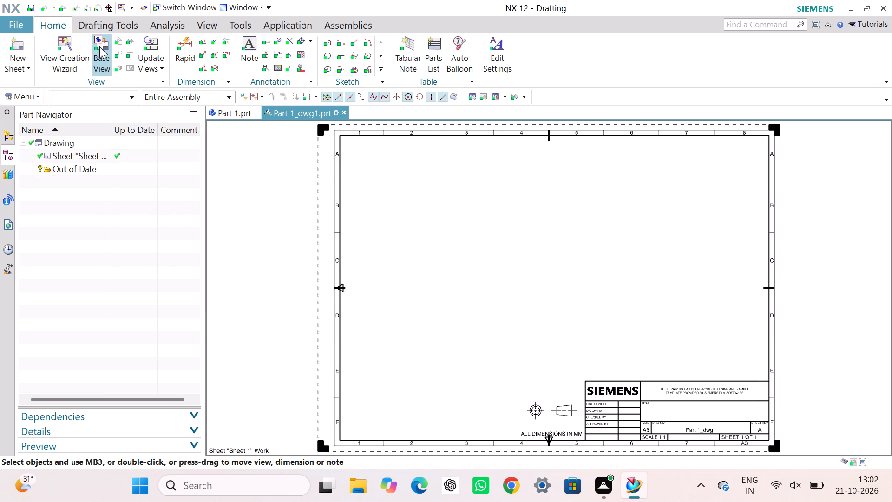
Place a Front base view at 1:1 in the lower-left area of the sheet, with projected views above and to its right.
{"action": "left_click", "coordinate": [99, 46]}
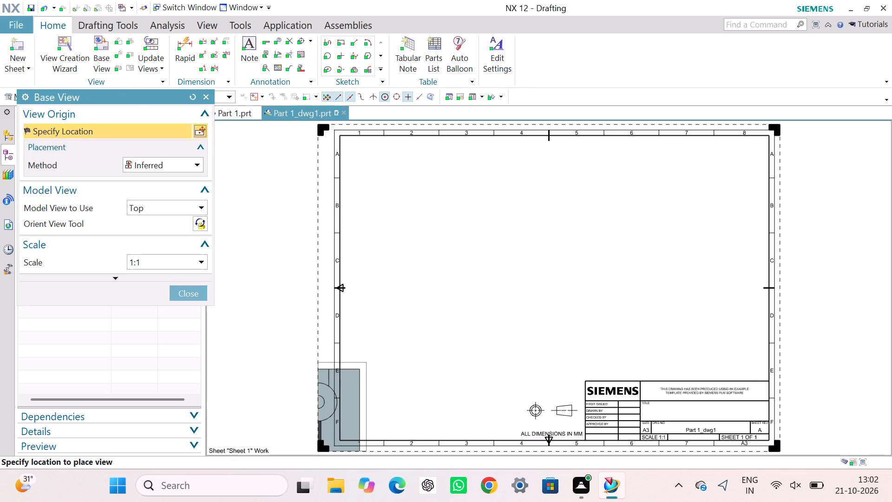
{"action": "left_click", "coordinate": [195, 207]}
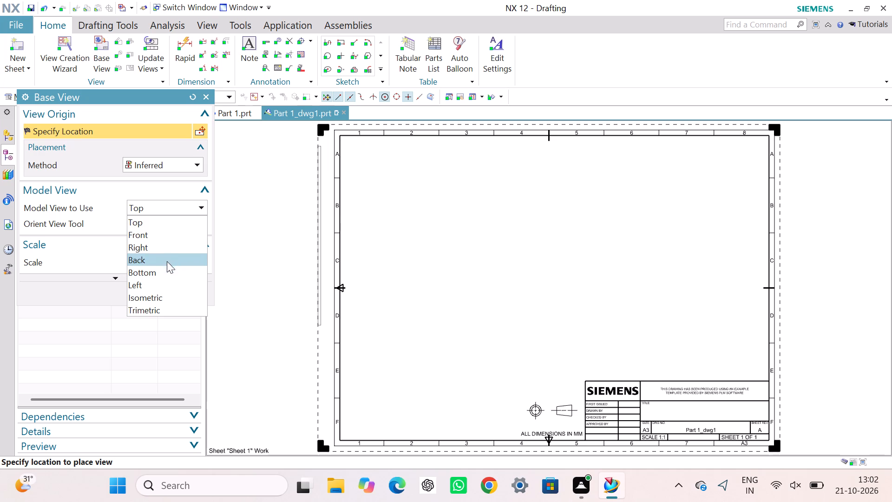
{"action": "left_click", "coordinate": [171, 239]}
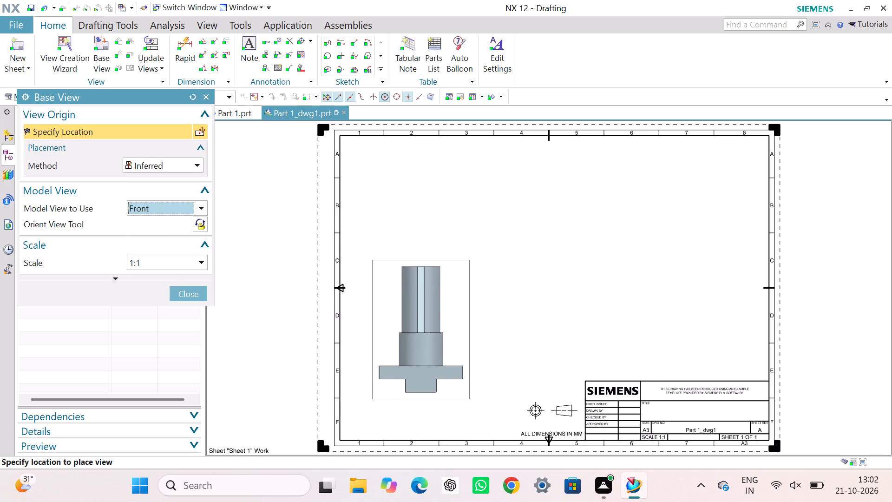
{"action": "left_click", "coordinate": [421, 322]}
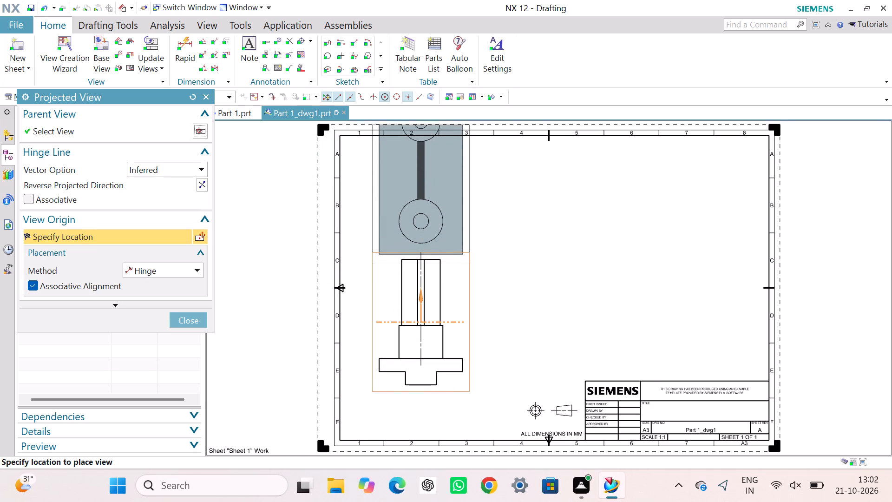
{"action": "left_click", "coordinate": [427, 172]}
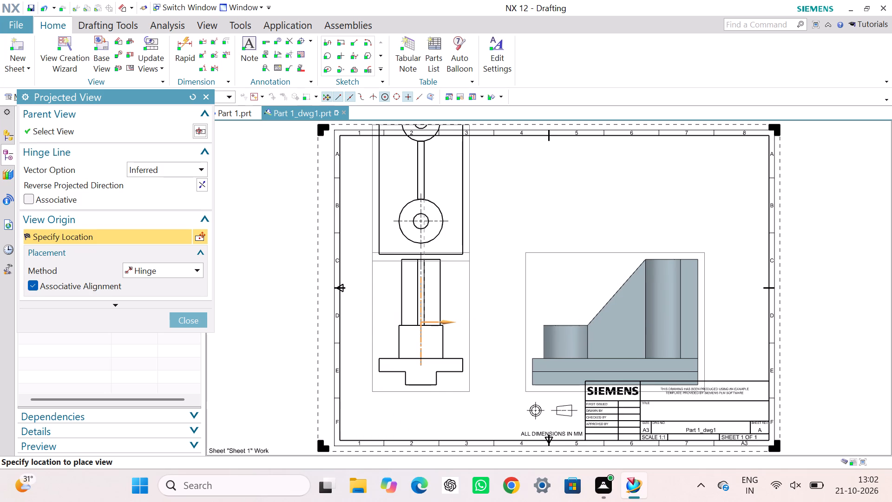
{"action": "left_click", "coordinate": [615, 306]}
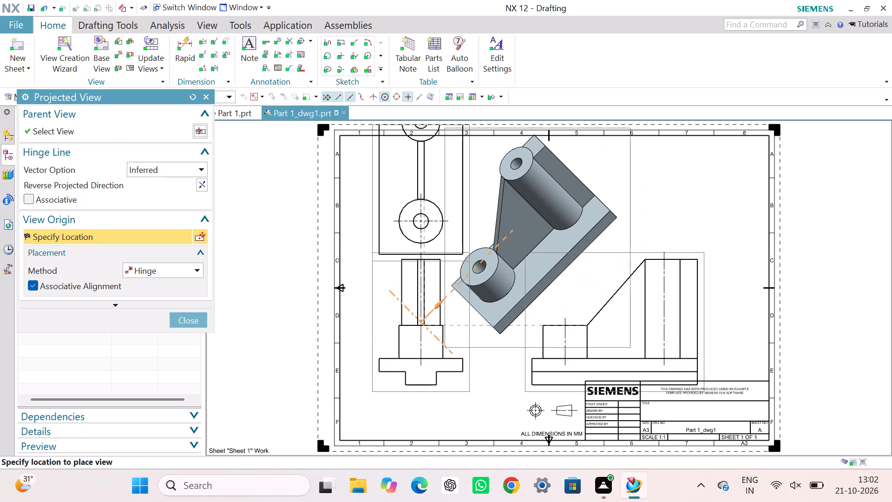
{"action": "key", "text": "Escape"}
{"action": "key", "text": "Escape"}
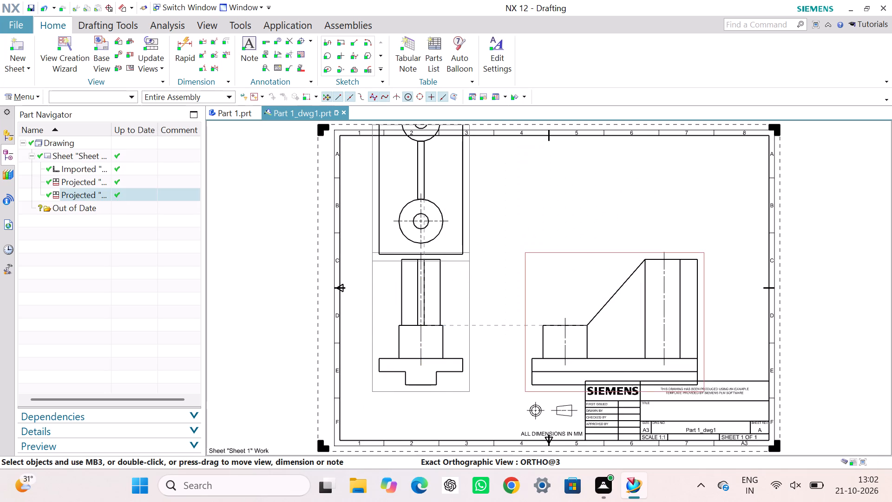
Reposition the front view lower on the sheet and move the projected top view down towards it, keeping the views aligned.
{"action": "scroll", "coordinate": [528, 267], "scroll_direction": "down", "scroll_amount": 2}
{"action": "scroll", "coordinate": [527, 271], "scroll_direction": "up", "scroll_amount": 1}
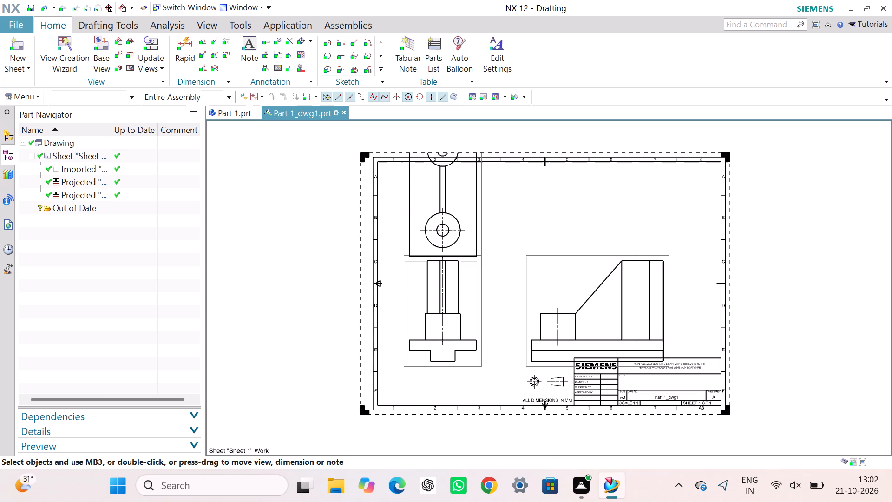
{"action": "left_click", "coordinate": [468, 364]}
{"action": "left_click_drag", "start_coordinate": [464, 366], "coordinate": [465, 384]}
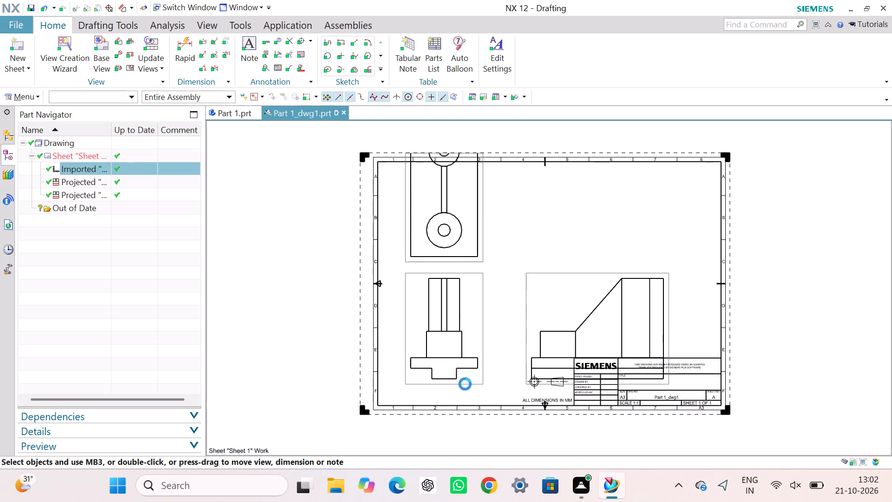
{"action": "left_click_drag", "start_coordinate": [465, 384], "coordinate": [466, 389]}
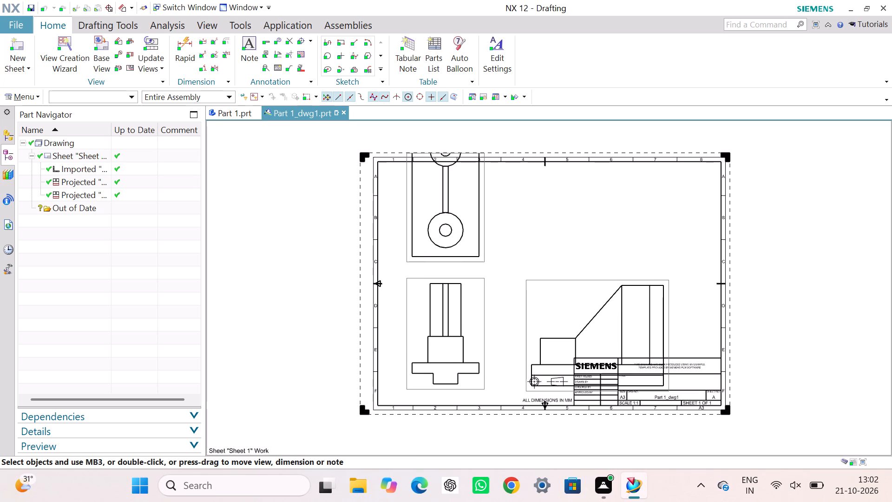
{"action": "left_click_drag", "start_coordinate": [466, 389], "coordinate": [466, 382]}
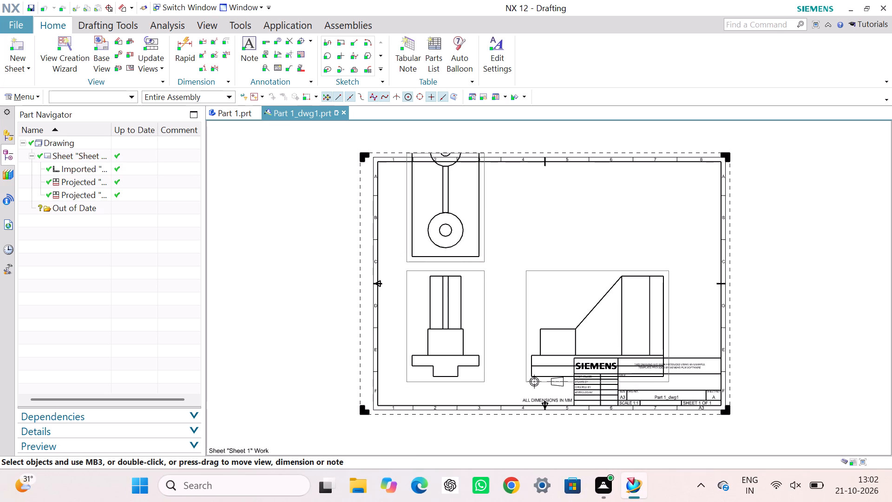
{"action": "left_click_drag", "start_coordinate": [466, 382], "coordinate": [466, 380]}
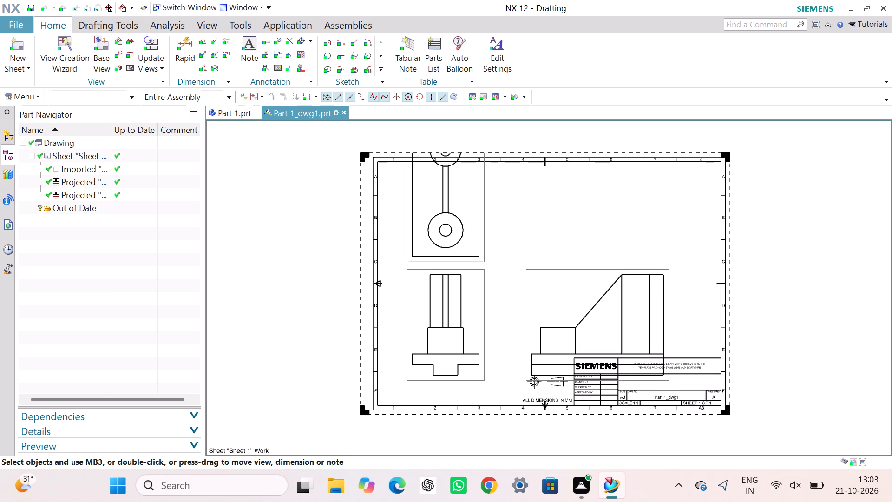
{"action": "left_click_drag", "start_coordinate": [466, 380], "coordinate": [470, 394]}
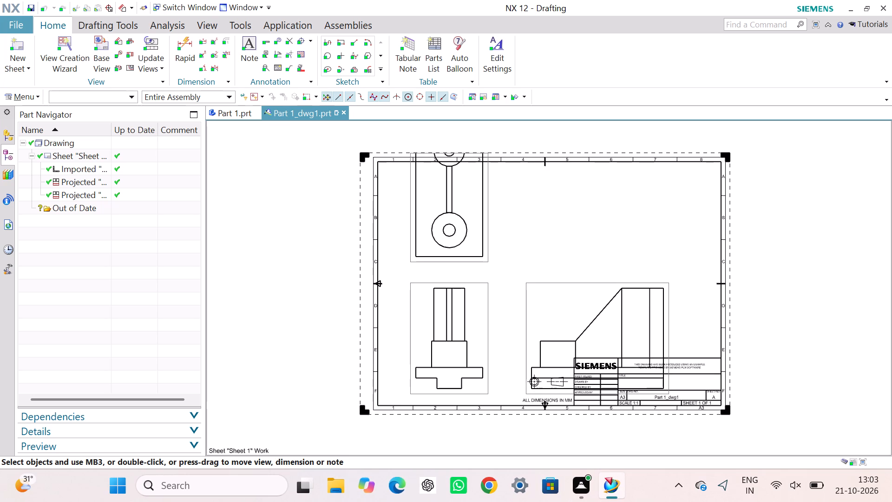
{"action": "left_click_drag", "start_coordinate": [470, 394], "coordinate": [459, 392]}
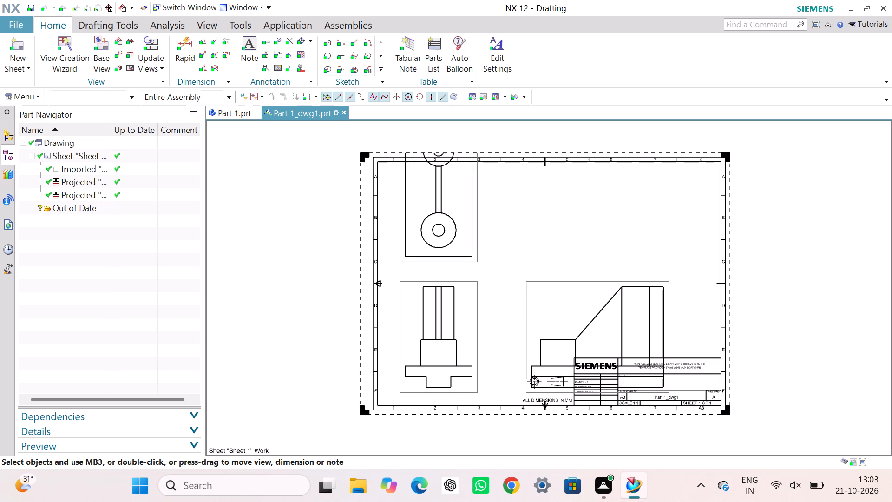
{"action": "left_click_drag", "start_coordinate": [459, 392], "coordinate": [459, 387]}
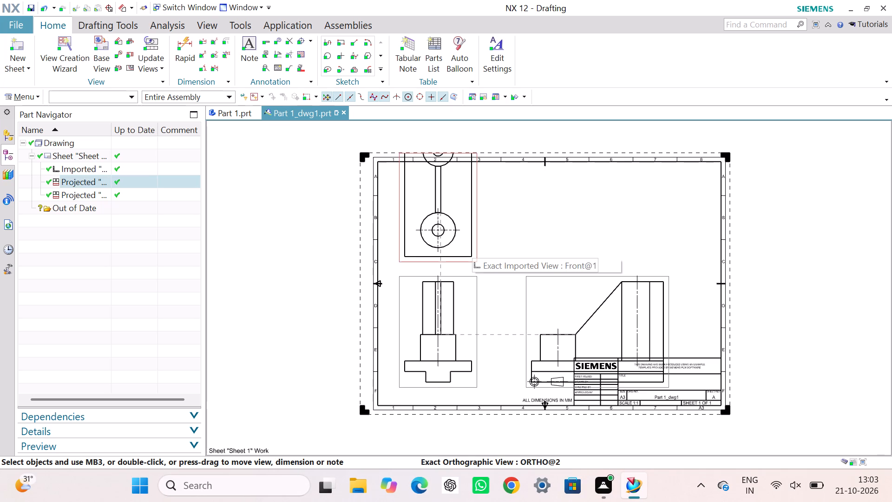
{"action": "left_click_drag", "start_coordinate": [474, 238], "coordinate": [476, 259]}
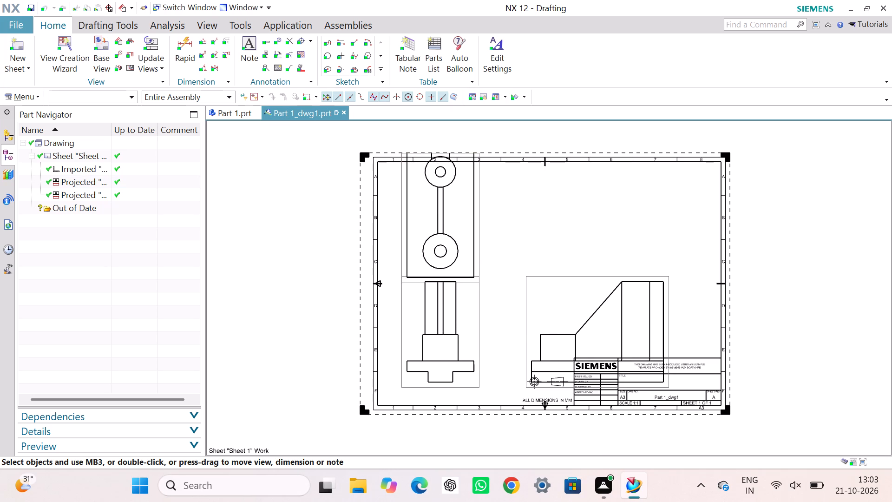
{"action": "left_click_drag", "start_coordinate": [476, 259], "coordinate": [467, 251]}
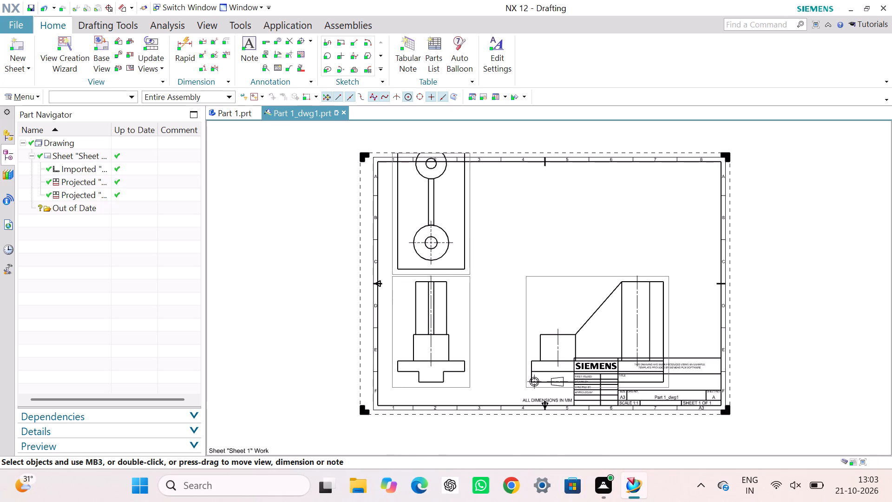
Set the projected top view's scale to 1:2 in its general view settings.
{"action": "right_click", "coordinate": [470, 224]}
{"action": "left_click", "coordinate": [483, 224]}
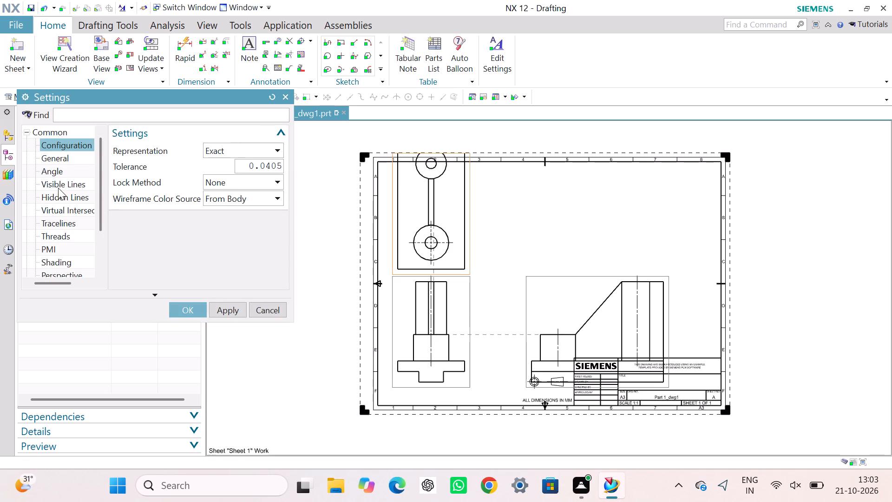
{"action": "scroll", "coordinate": [64, 168], "scroll_direction": "down", "scroll_amount": 2}
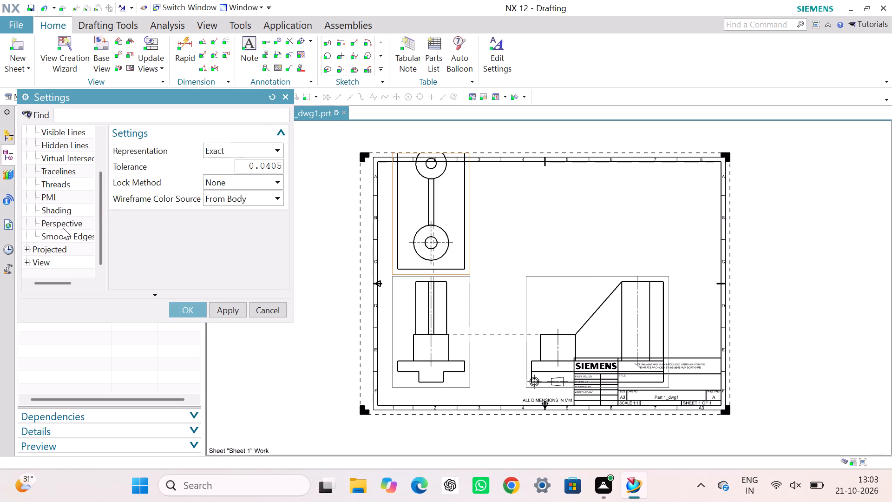
{"action": "scroll", "coordinate": [69, 219], "scroll_direction": "down", "scroll_amount": 3}
{"action": "scroll", "coordinate": [69, 219], "scroll_direction": "up", "scroll_amount": 4}
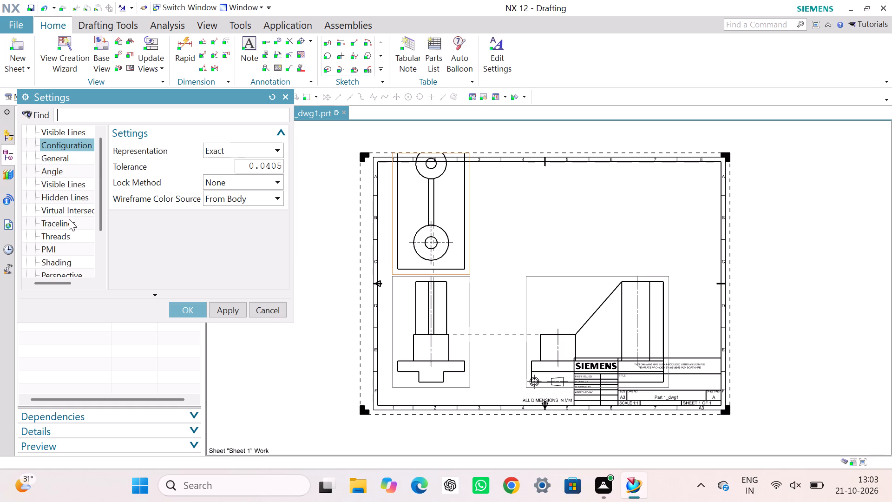
{"action": "left_click", "coordinate": [68, 153]}
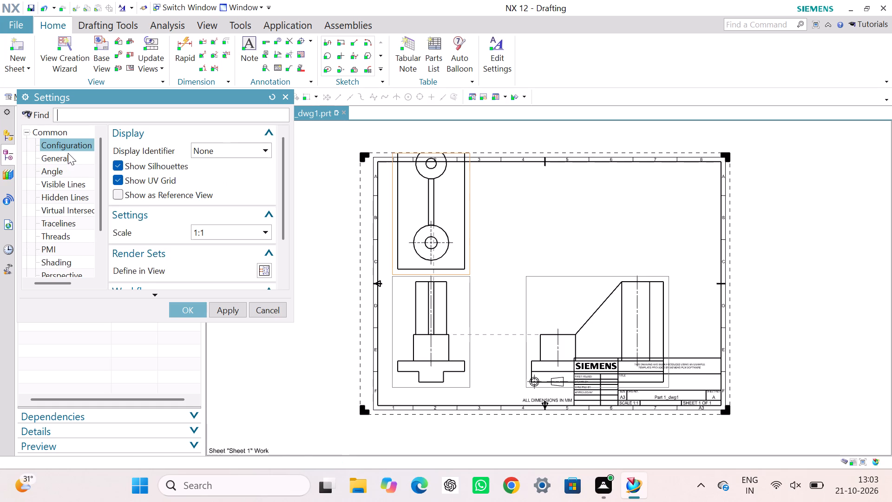
{"action": "double_click", "coordinate": [205, 230]}
{"action": "left_click", "coordinate": [205, 230]}
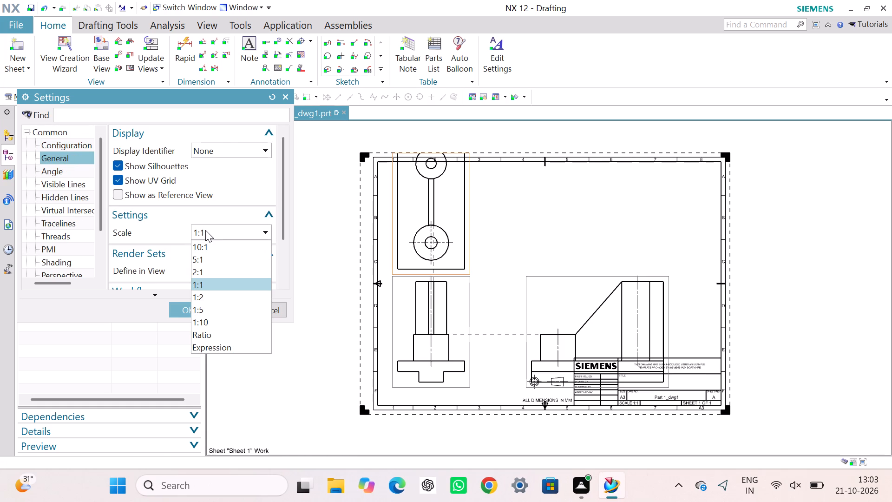
{"action": "left_click", "coordinate": [219, 297]}
{"action": "left_click", "coordinate": [183, 305]}
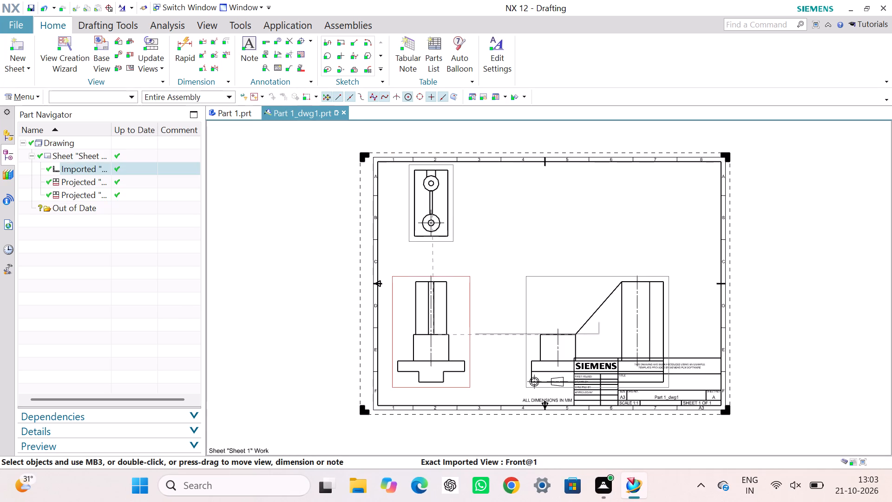
Move the projected top view slightly down inside the sheet border and the front view slightly up towards it.
{"action": "left_click_drag", "start_coordinate": [455, 223], "coordinate": [455, 234]}
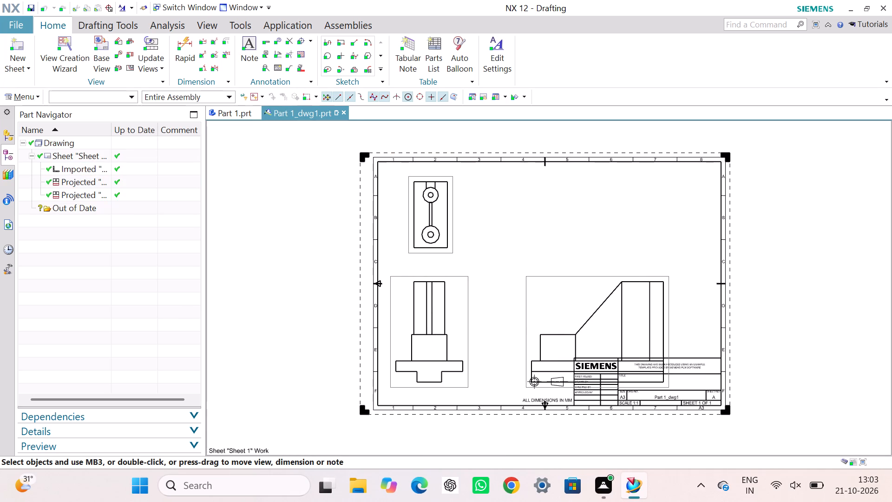
{"action": "left_click_drag", "start_coordinate": [455, 234], "coordinate": [455, 231]}
{"action": "left_click_drag", "start_coordinate": [456, 276], "coordinate": [458, 261]}
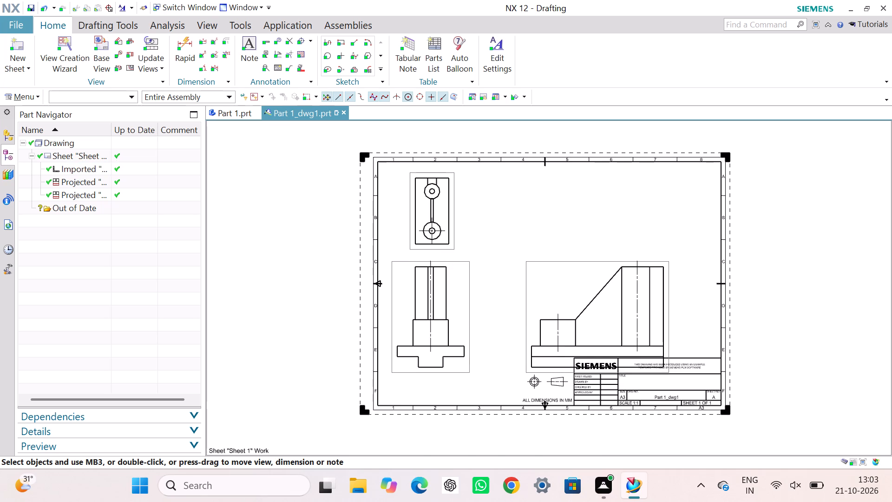
Set the front view's scale to 1:2 in its general view settings.
{"action": "left_click", "coordinate": [469, 266]}
{"action": "right_click", "coordinate": [469, 266]}
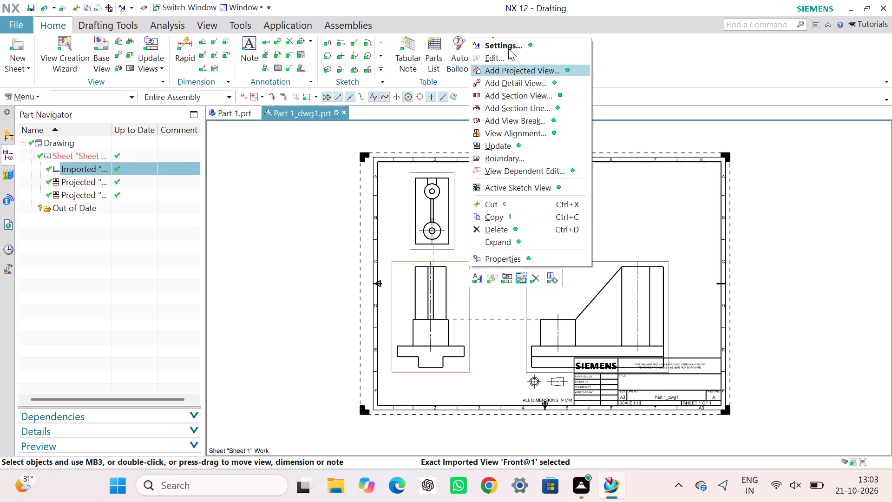
{"action": "left_click", "coordinate": [506, 44]}
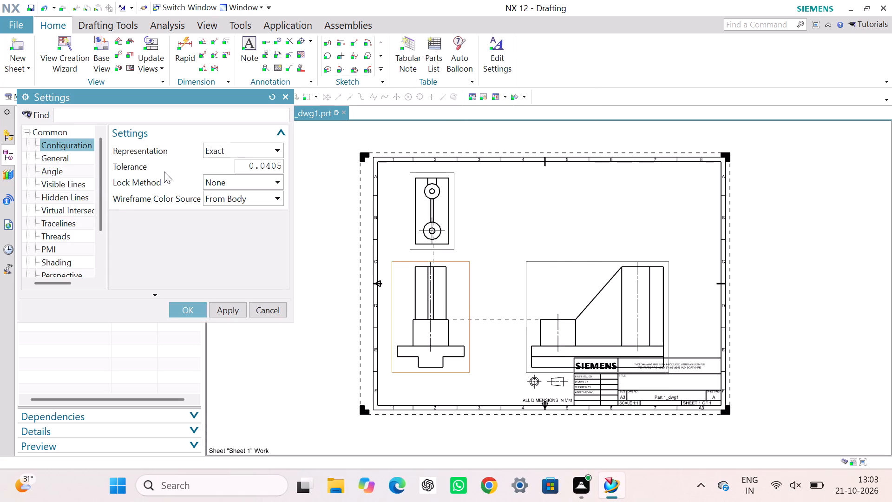
{"action": "left_click", "coordinate": [72, 158]}
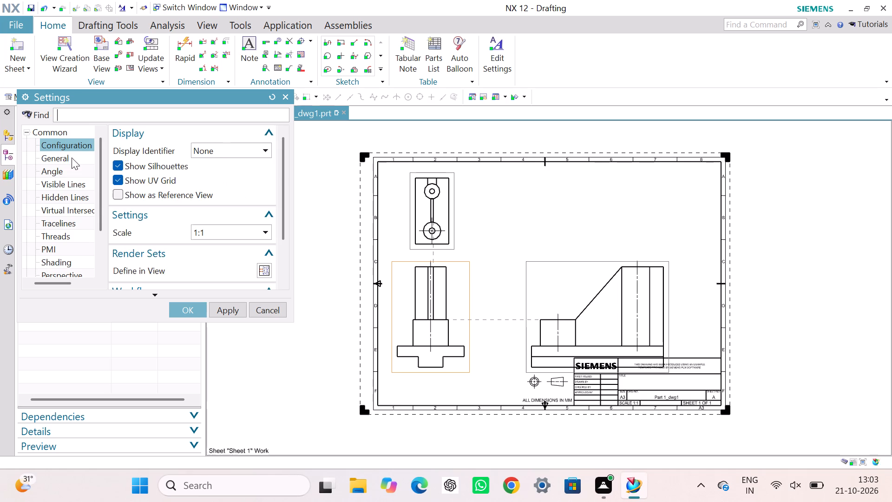
{"action": "left_click", "coordinate": [224, 230]}
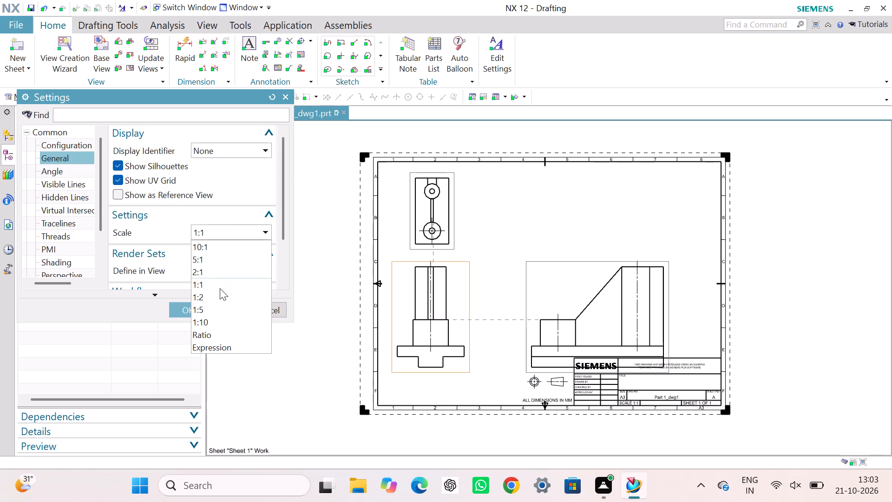
{"action": "left_click", "coordinate": [217, 296]}
{"action": "left_click", "coordinate": [196, 310]}
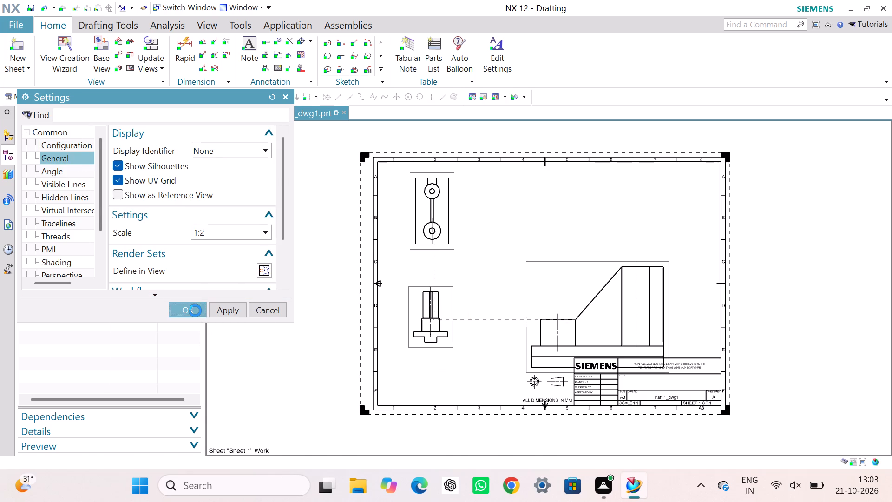
Set the projected side view's scale to 1:2 in its general view settings.
{"action": "left_click", "coordinate": [531, 261]}
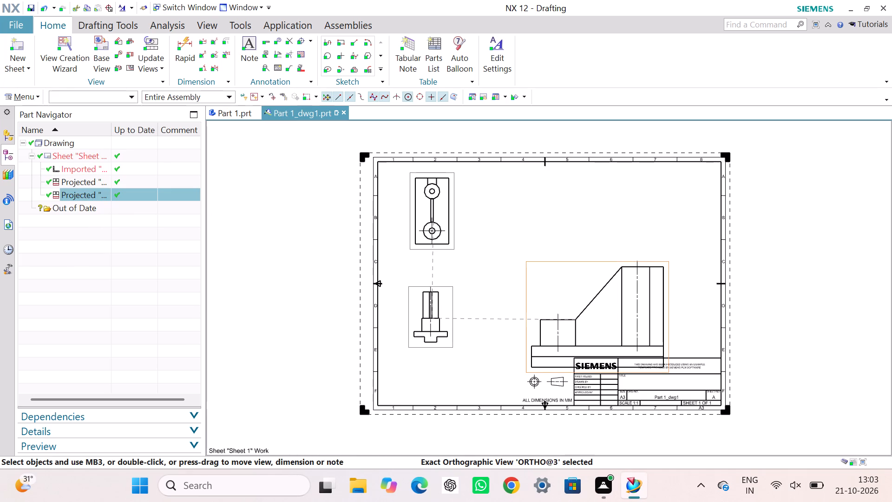
{"action": "right_click", "coordinate": [531, 261]}
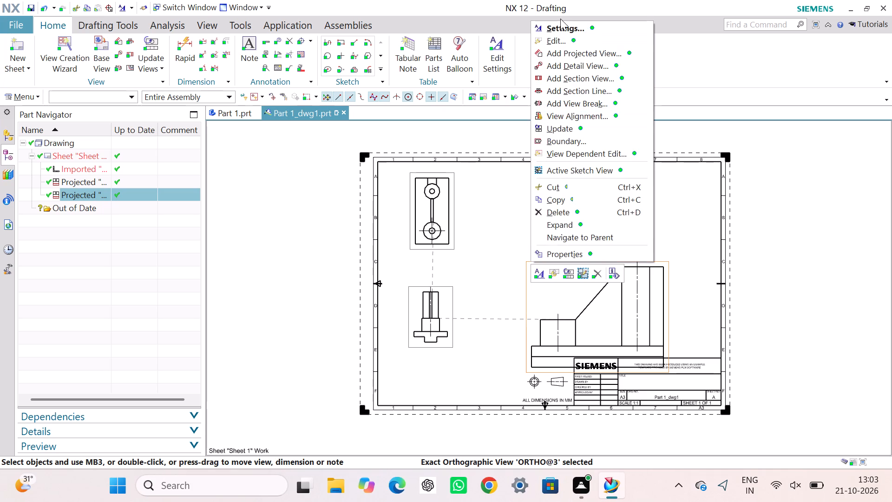
{"action": "left_click", "coordinate": [561, 28]}
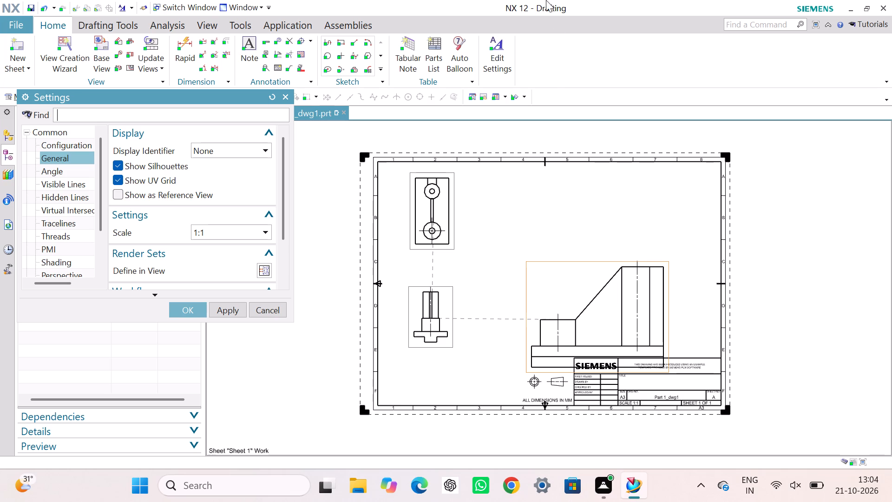
{"action": "left_click", "coordinate": [253, 229]}
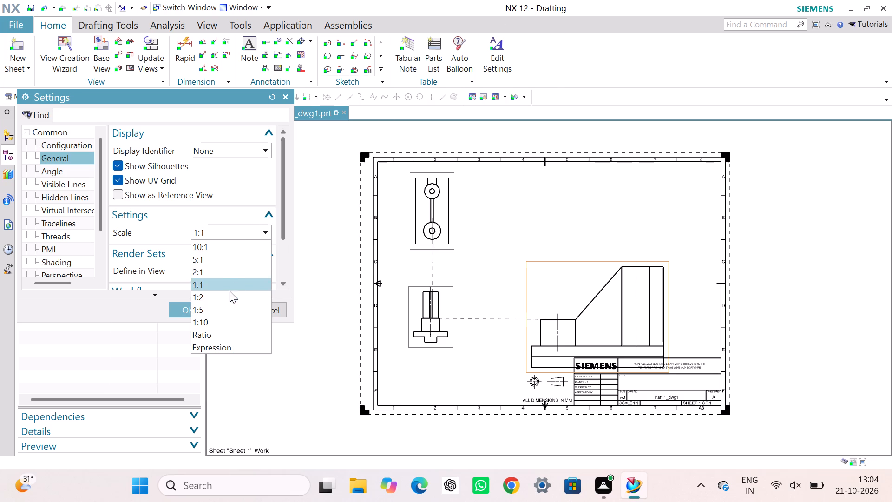
{"action": "left_click", "coordinate": [229, 293]}
{"action": "left_click", "coordinate": [198, 310]}
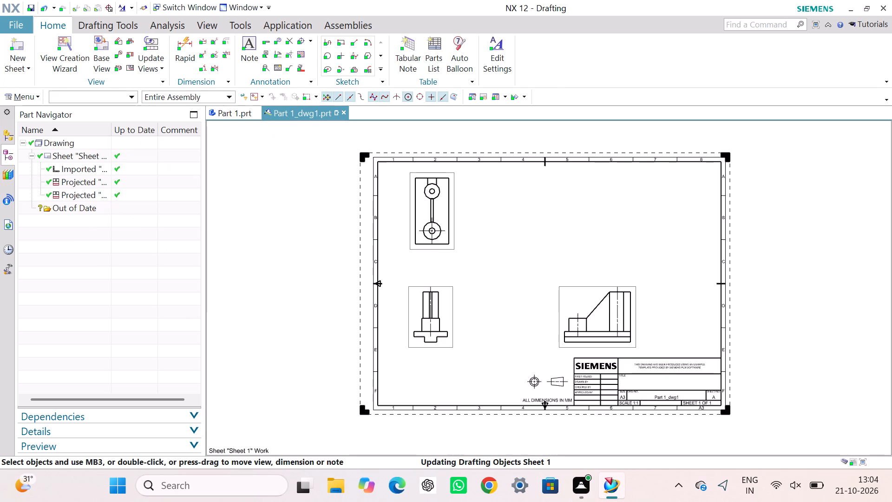
Move the projected side view closer to the front view and slightly lower, above the title block.
{"action": "left_click_drag", "start_coordinate": [559, 290], "coordinate": [517, 297]}
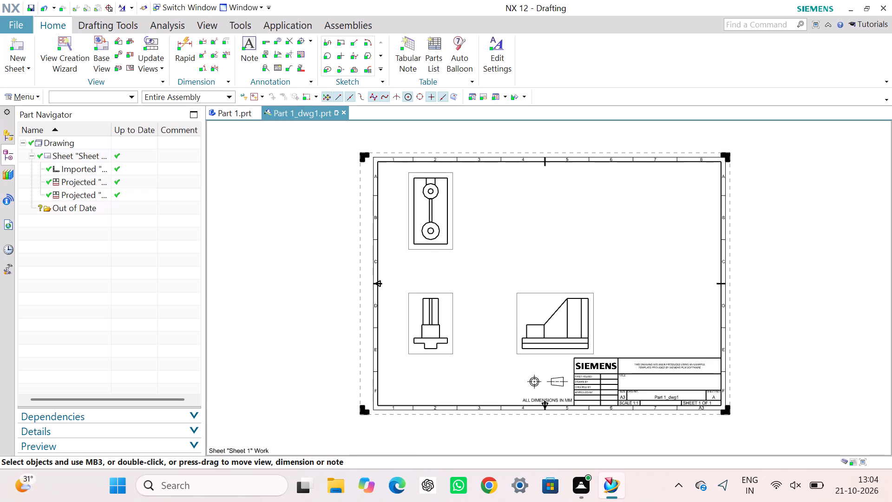
{"action": "left_click_drag", "start_coordinate": [517, 297], "coordinate": [516, 292]}
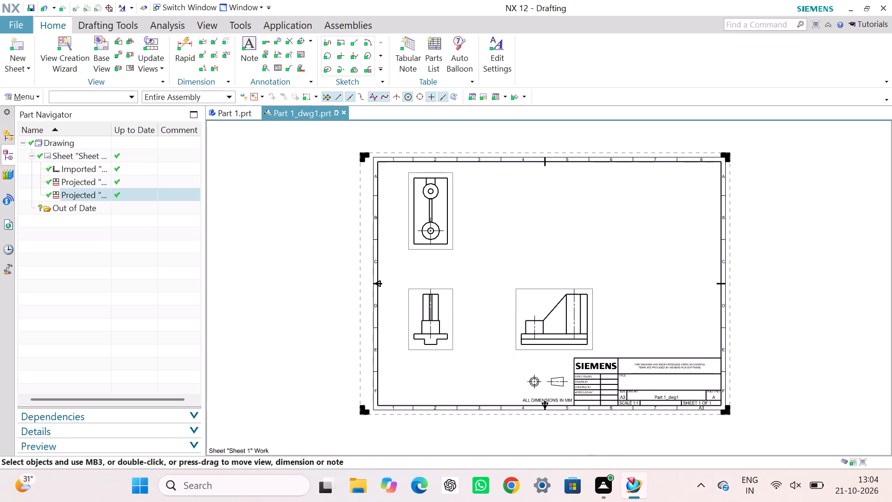
{"action": "left_click", "coordinate": [797, 226]}
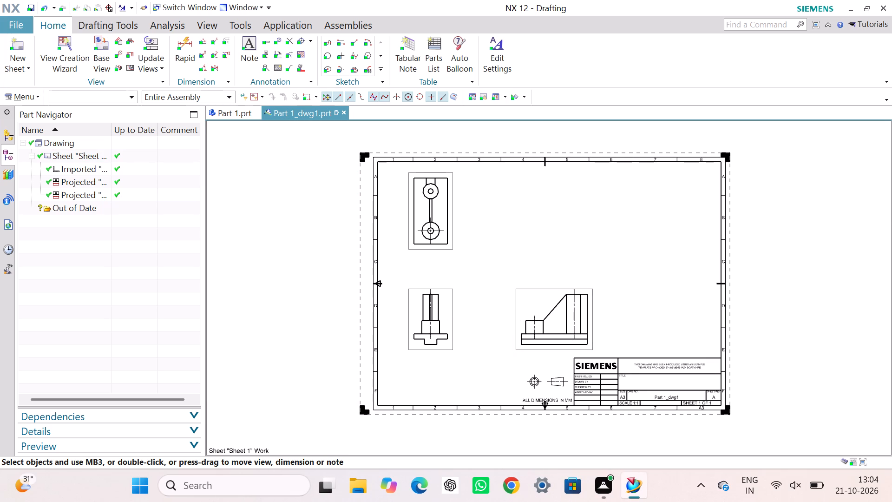
Add an isometric base view at 1:1 scale in the empty area at the sheet's upper right.
{"action": "left_click", "coordinate": [105, 72]}
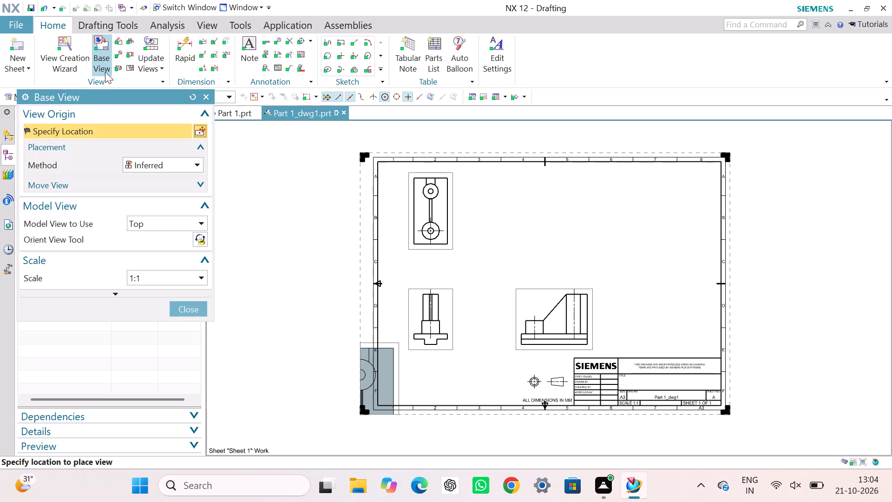
{"action": "left_click", "coordinate": [176, 222]}
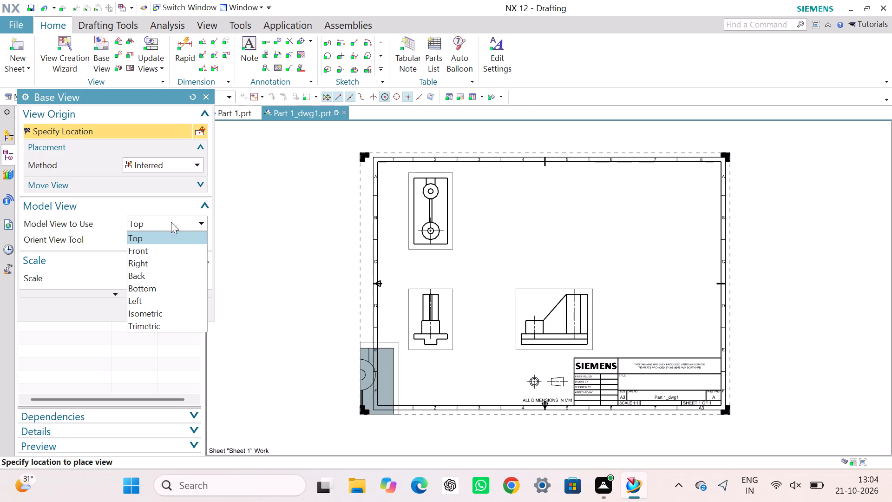
{"action": "left_click", "coordinate": [156, 309]}
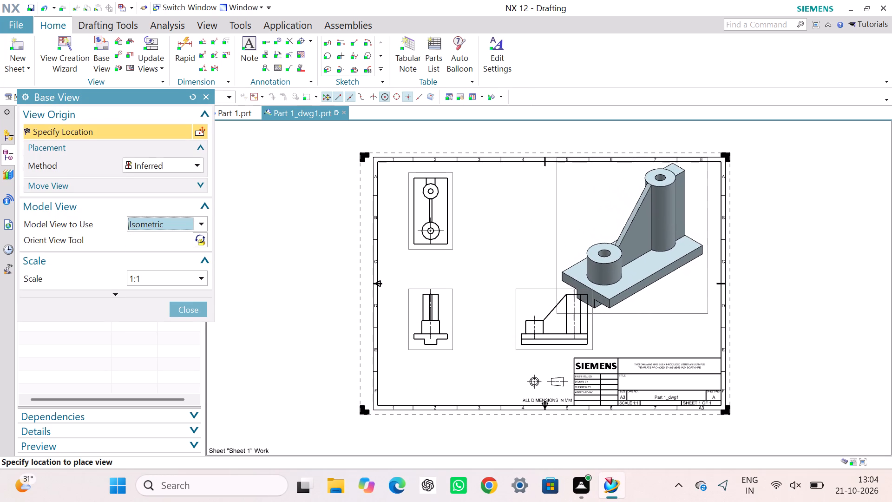
{"action": "left_click", "coordinate": [637, 244]}
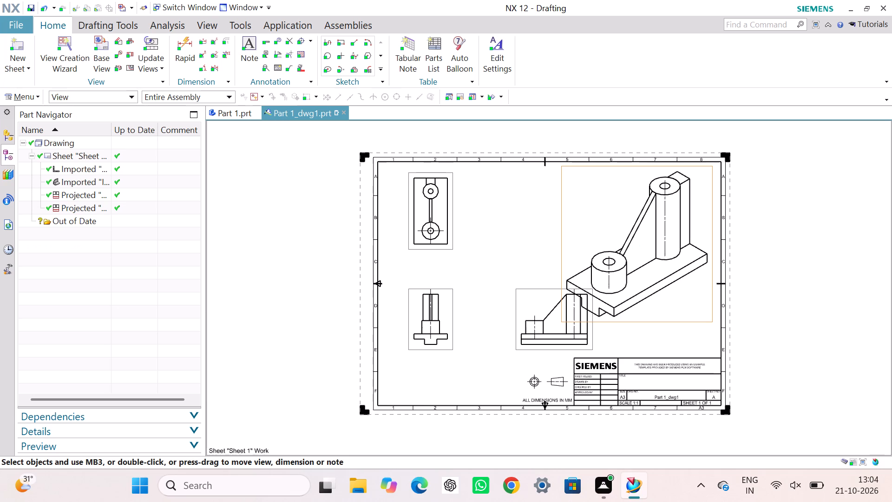
{"action": "key", "text": "Escape"}
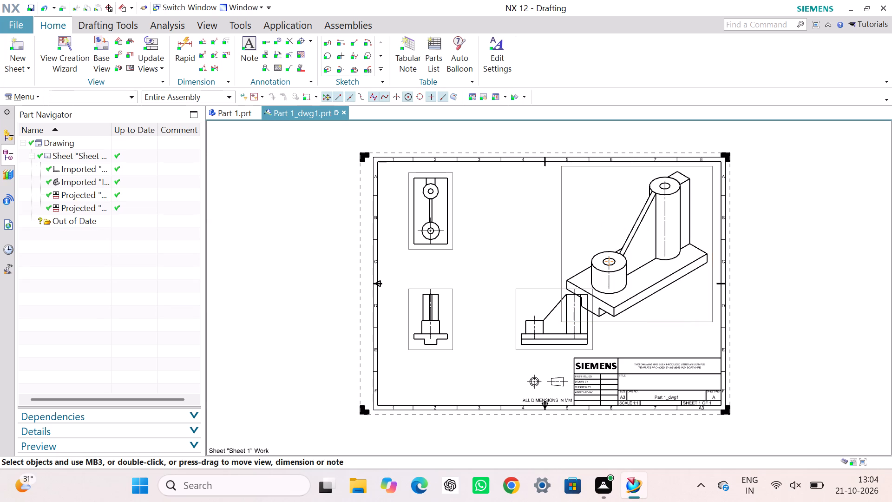
Move the side view further towards the front view and slightly down, clear of the isometric view.
{"action": "left_click_drag", "start_coordinate": [516, 297], "coordinate": [496, 299]}
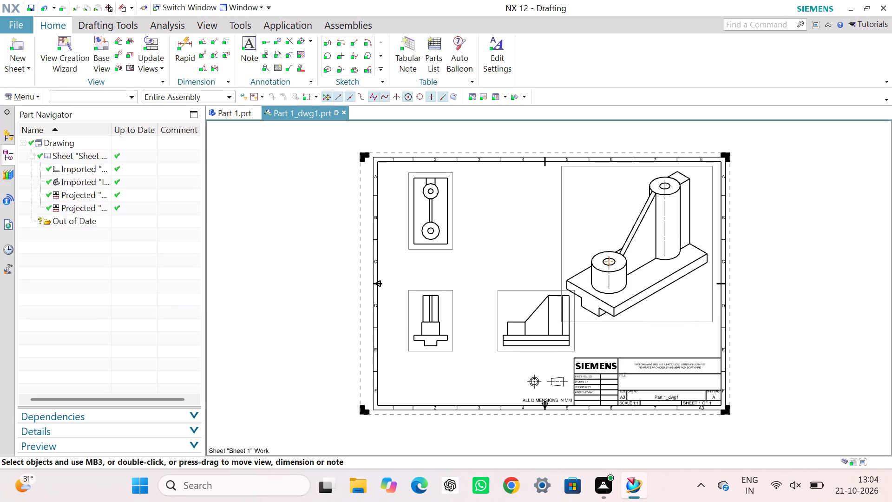
{"action": "left_click_drag", "start_coordinate": [496, 299], "coordinate": [479, 301]}
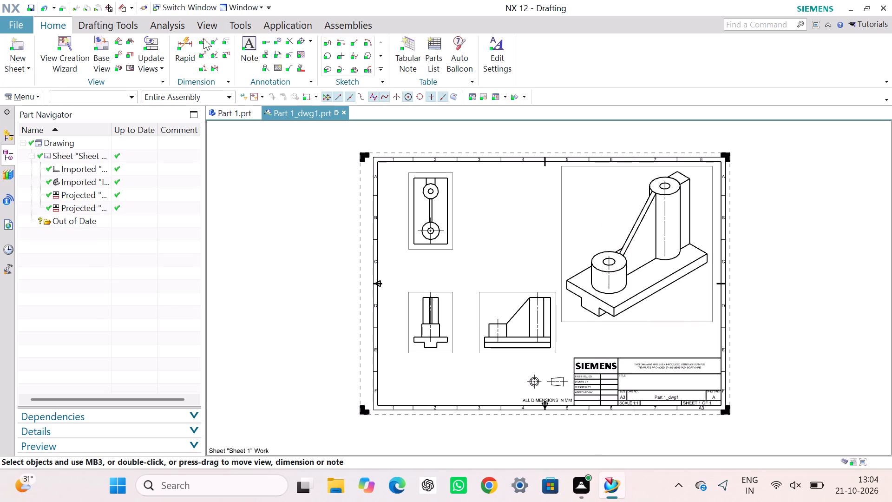
Add Rapid Dimensions for the outer diameter and hole diameter of the larger, lower boss in the top view.
{"action": "left_click", "coordinate": [175, 43]}
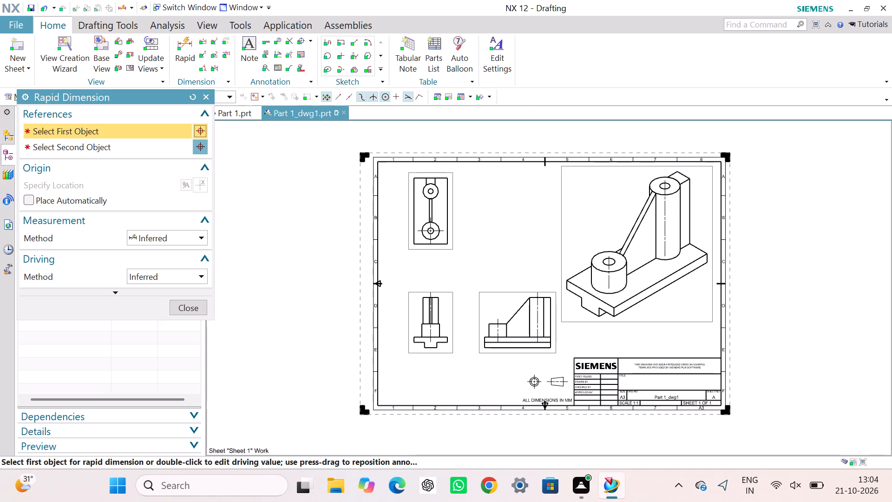
{"action": "scroll", "coordinate": [442, 227], "scroll_direction": "up", "scroll_amount": 6}
{"action": "left_click", "coordinate": [428, 225]}
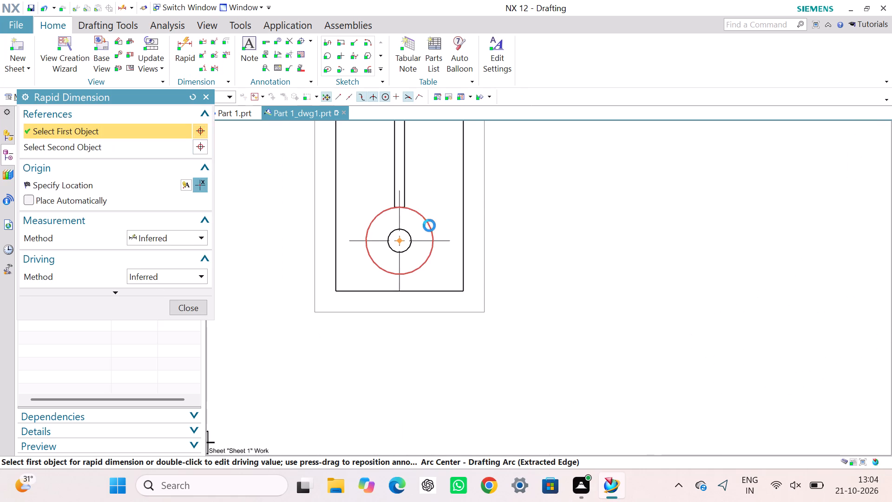
{"action": "left_click", "coordinate": [505, 193]}
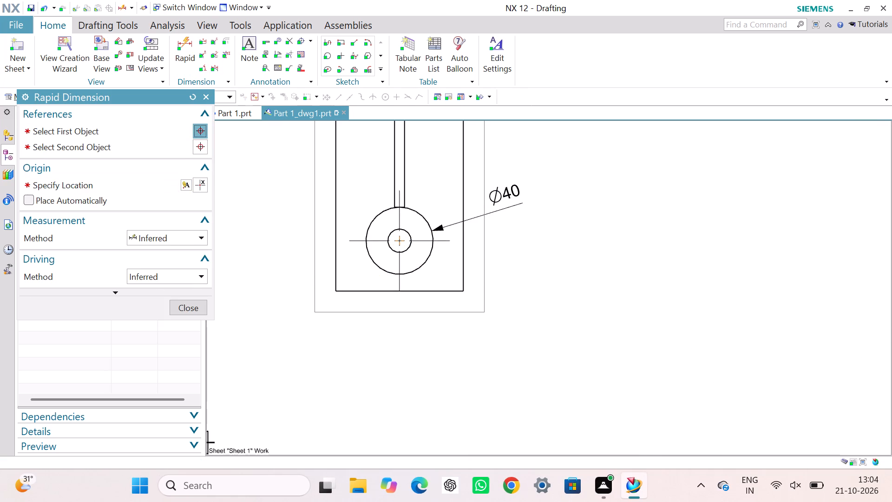
{"action": "left_click", "coordinate": [407, 237]}
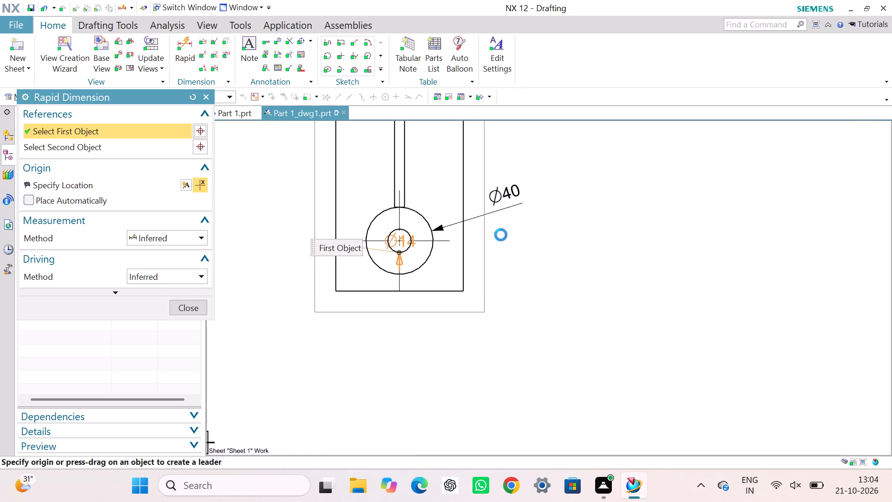
{"action": "left_click", "coordinate": [504, 235]}
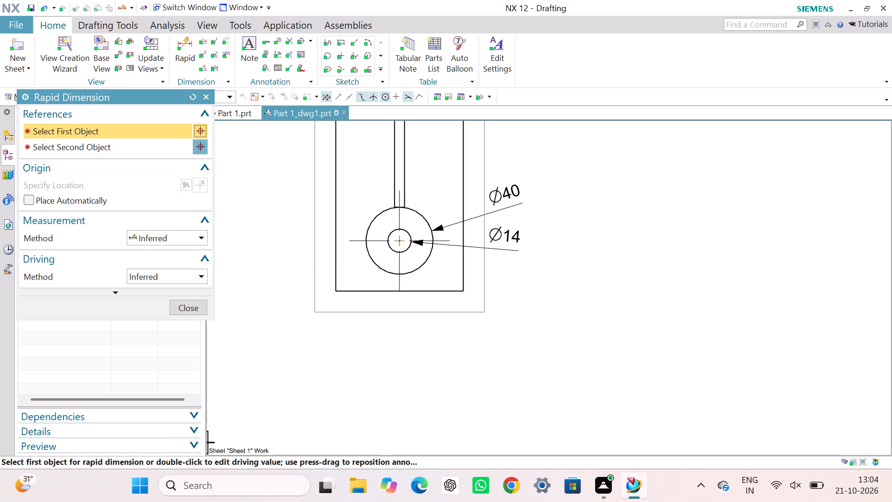
Dimension the base plate's overall length beside the top view and its width below the view.
{"action": "left_click", "coordinate": [465, 269]}
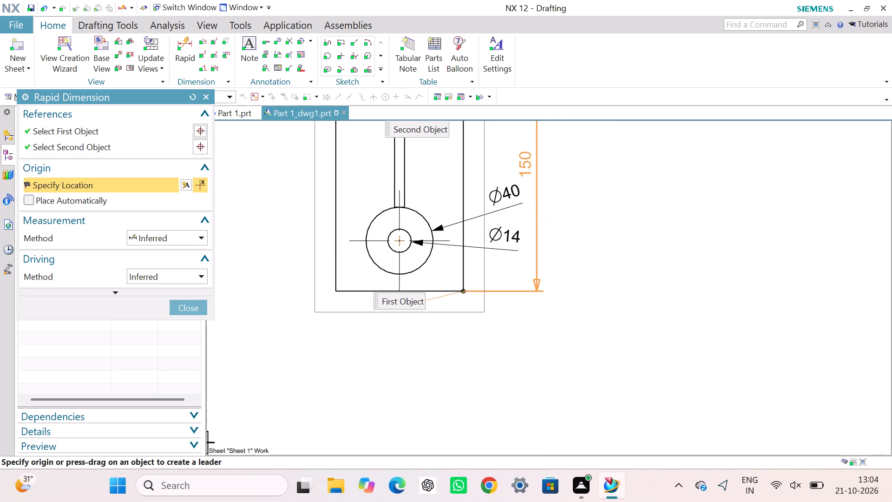
{"action": "left_click", "coordinate": [525, 164]}
{"action": "left_click", "coordinate": [446, 290]}
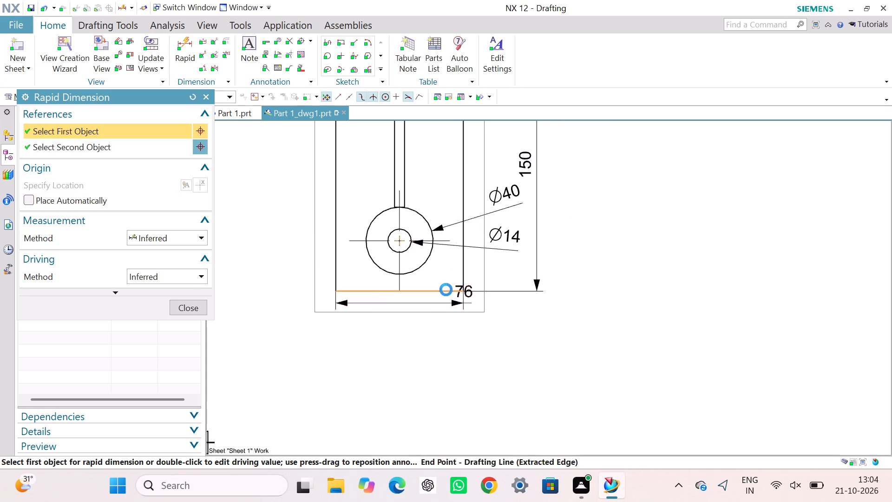
{"action": "left_click", "coordinate": [422, 320]}
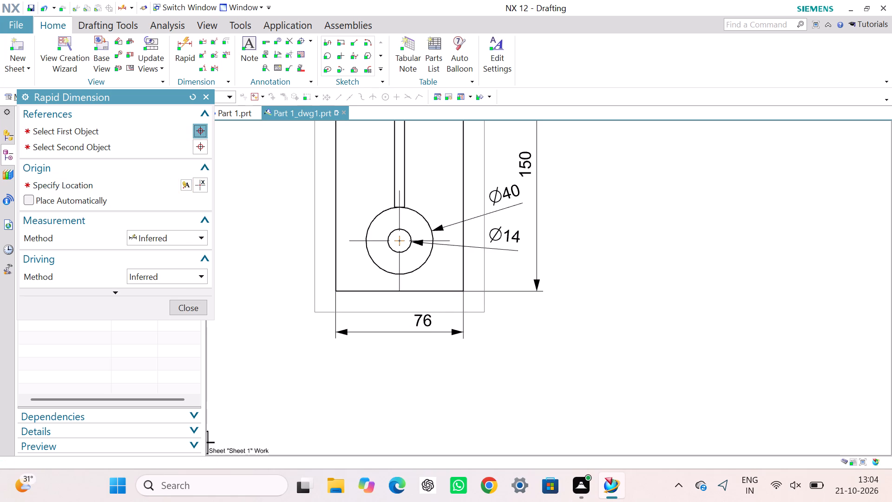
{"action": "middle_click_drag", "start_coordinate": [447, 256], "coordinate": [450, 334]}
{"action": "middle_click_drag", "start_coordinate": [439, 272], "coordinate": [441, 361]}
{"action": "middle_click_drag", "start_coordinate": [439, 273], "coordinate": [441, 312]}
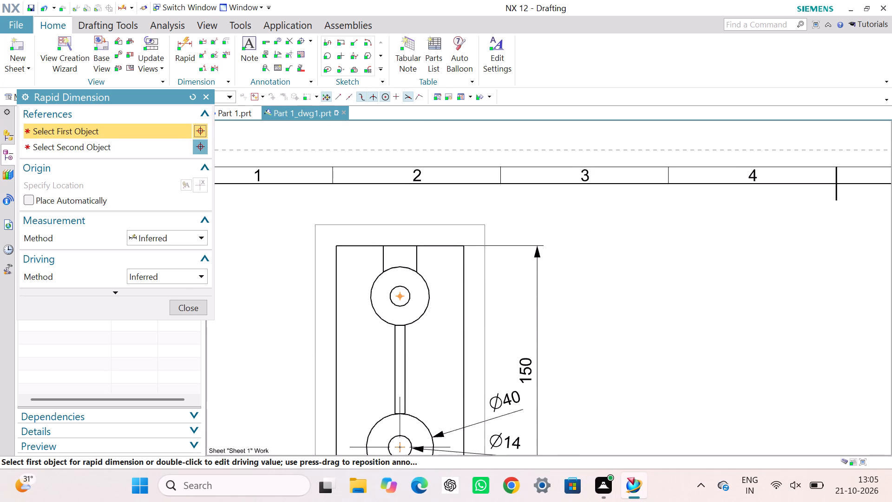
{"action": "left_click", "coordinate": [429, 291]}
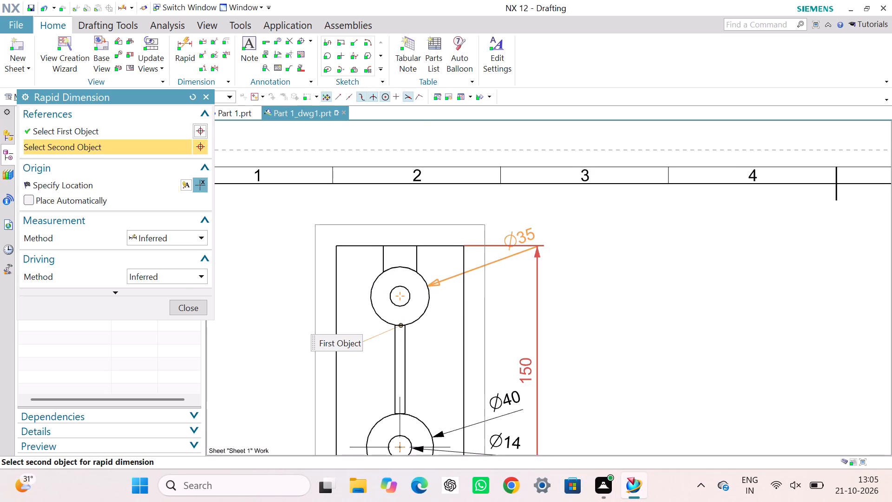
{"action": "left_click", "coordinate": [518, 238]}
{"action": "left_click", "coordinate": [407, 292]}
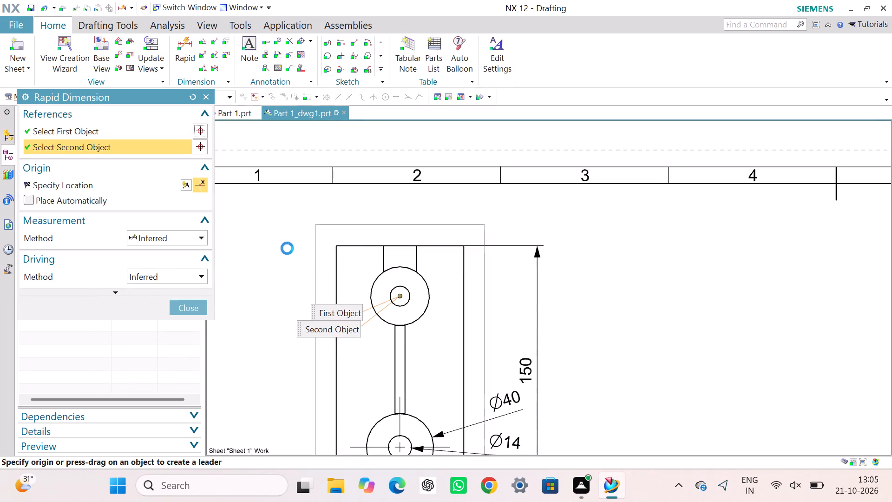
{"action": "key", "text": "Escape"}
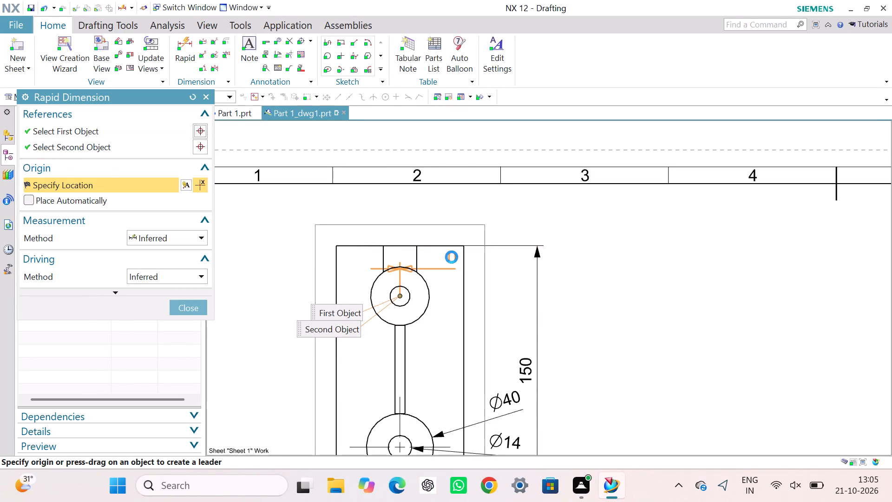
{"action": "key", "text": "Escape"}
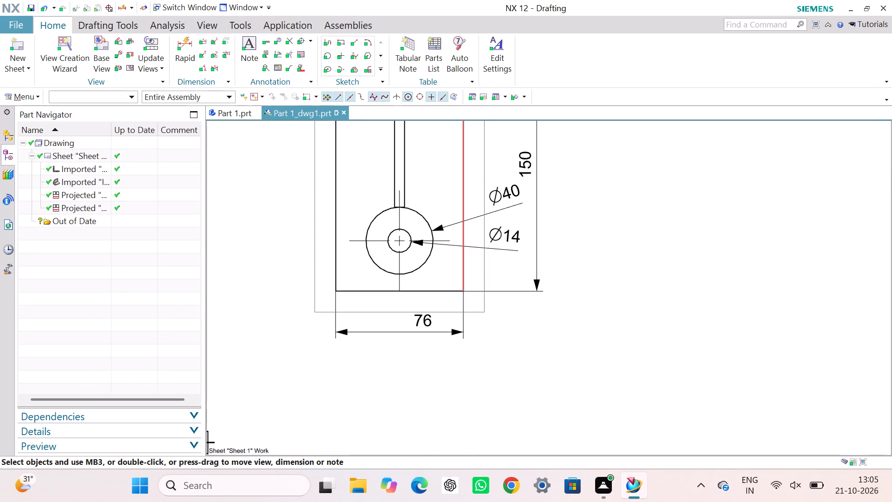
Add Rapid Dimensions for the outer diameter and hole diameter of the smaller, upper boss in the top view.
{"action": "middle_click_drag", "start_coordinate": [467, 255], "coordinate": [462, 359]}
{"action": "middle_click_drag", "start_coordinate": [454, 219], "coordinate": [455, 344]}
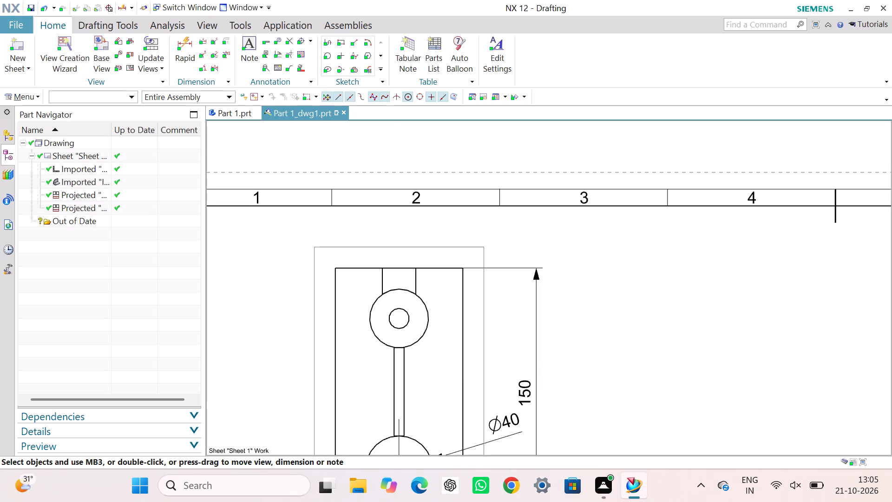
{"action": "left_click", "coordinate": [181, 44]}
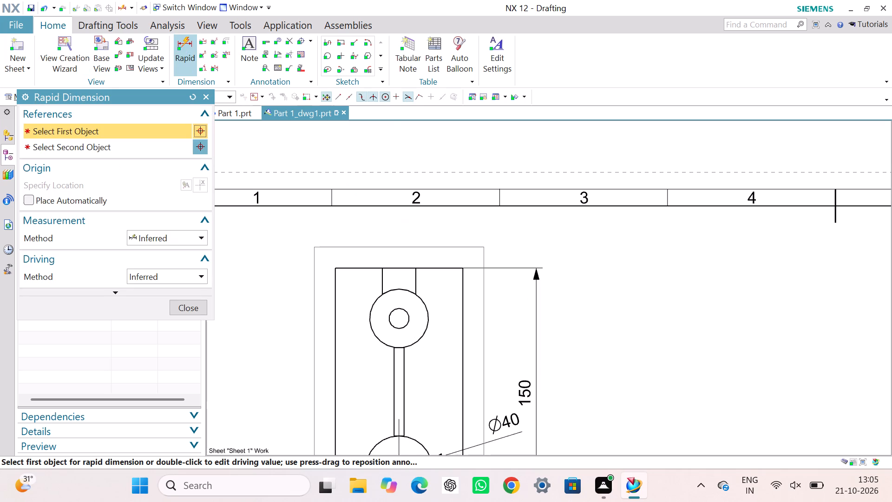
{"action": "left_click", "coordinate": [426, 304]}
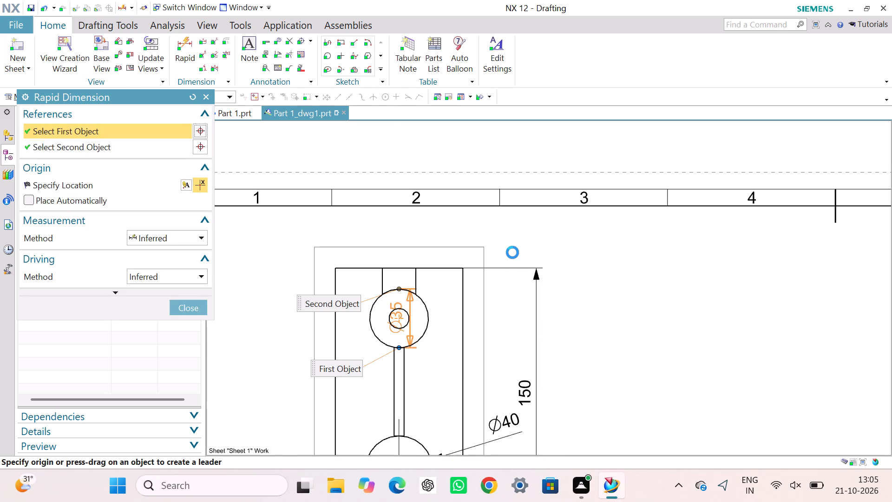
{"action": "left_click", "coordinate": [515, 251]}
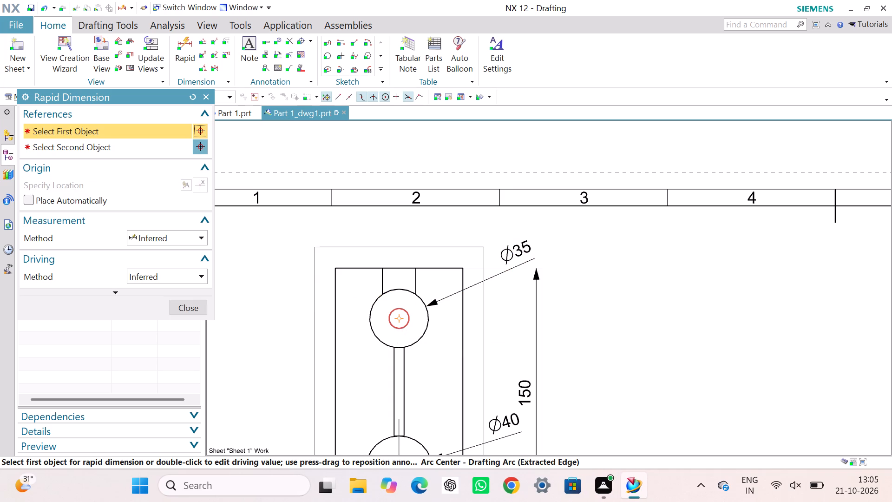
{"action": "scroll", "coordinate": [418, 302], "scroll_direction": "up", "scroll_amount": 3}
{"action": "left_click", "coordinate": [397, 324]}
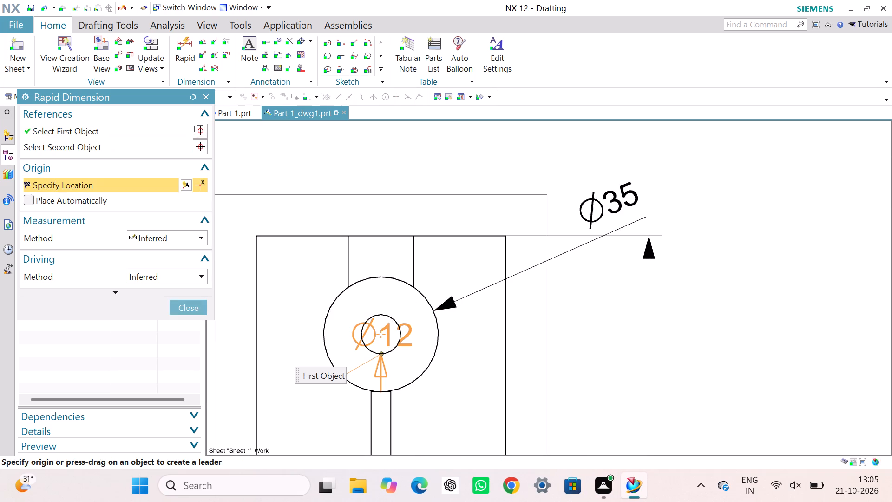
{"action": "scroll", "coordinate": [305, 282], "scroll_direction": "down", "scroll_amount": 3}
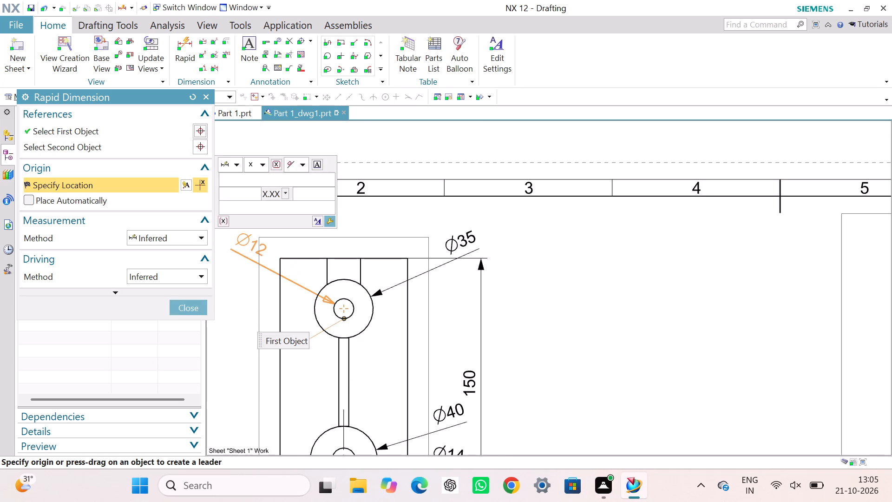
{"action": "left_click", "coordinate": [251, 244]}
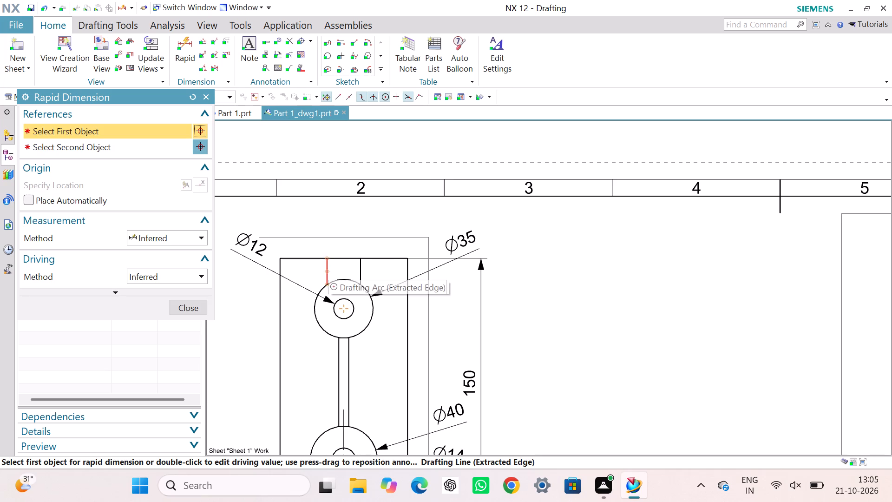
In the top view, dimension the width of the narrow block behind the upper boss and the lower hole centre's distance from the plate's bottom edge.
{"action": "left_click", "coordinate": [328, 264]}
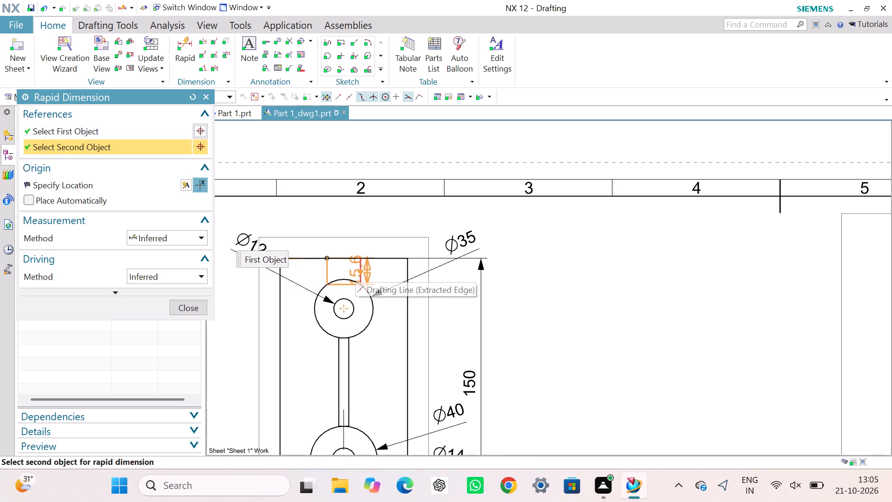
{"action": "left_click", "coordinate": [360, 265]}
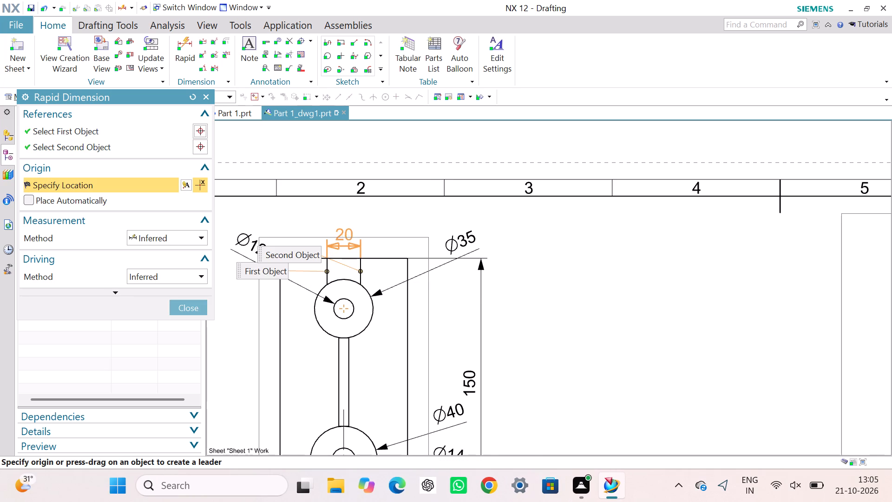
{"action": "left_click", "coordinate": [348, 234]}
{"action": "scroll", "coordinate": [368, 272], "scroll_direction": "down", "scroll_amount": 9}
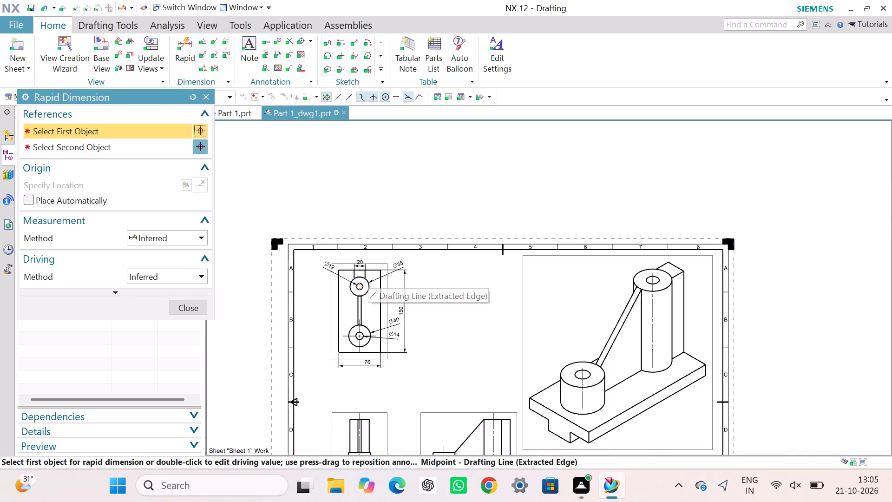
{"action": "scroll", "coordinate": [367, 360], "scroll_direction": "down", "scroll_amount": 2}
{"action": "scroll", "coordinate": [366, 357], "scroll_direction": "up", "scroll_amount": 8}
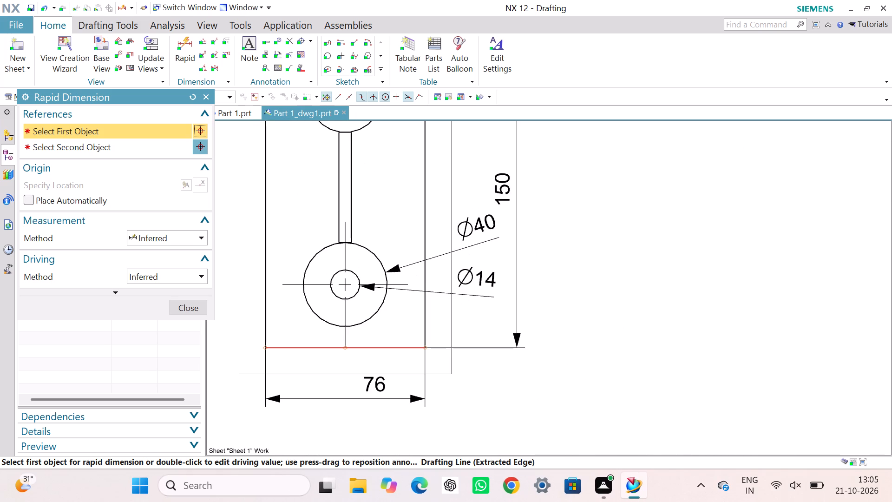
{"action": "left_click", "coordinate": [346, 349]}
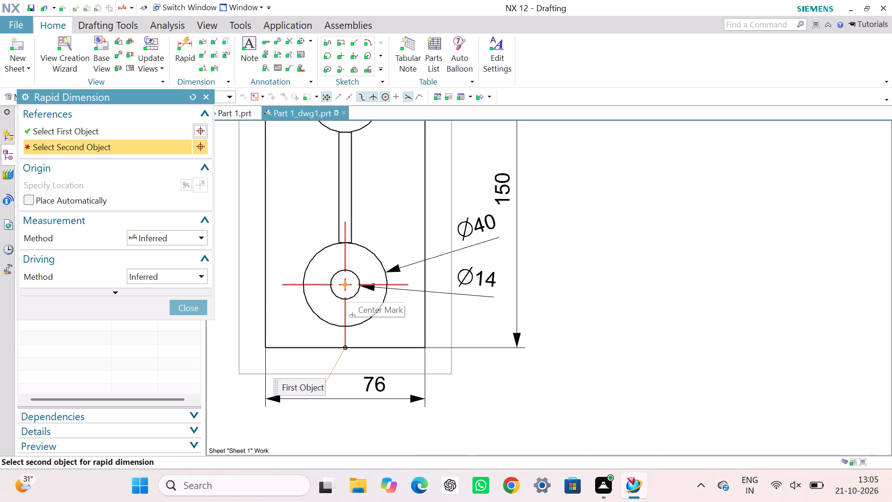
{"action": "left_click", "coordinate": [346, 284]}
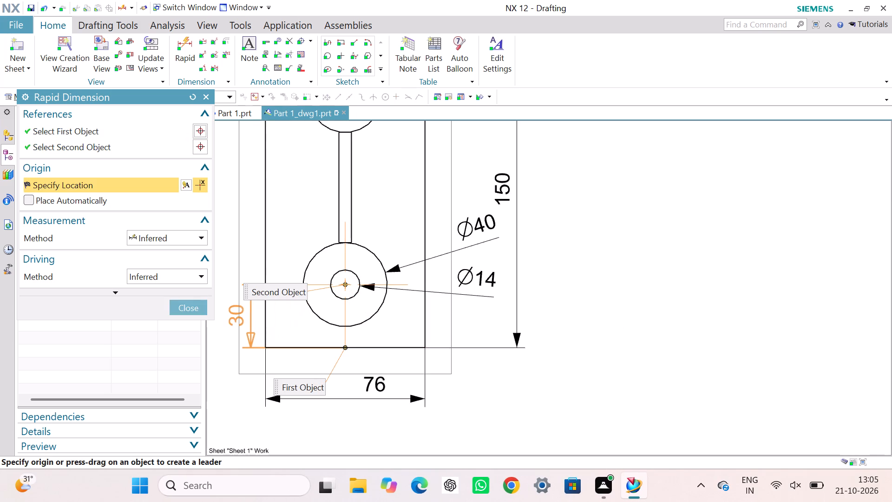
{"action": "left_click", "coordinate": [235, 318]}
In the side view, dimension the base plate's upper layer thickness at its left end and the overall base length below the view.
{"action": "scroll", "coordinate": [482, 360], "scroll_direction": "down", "scroll_amount": 3}
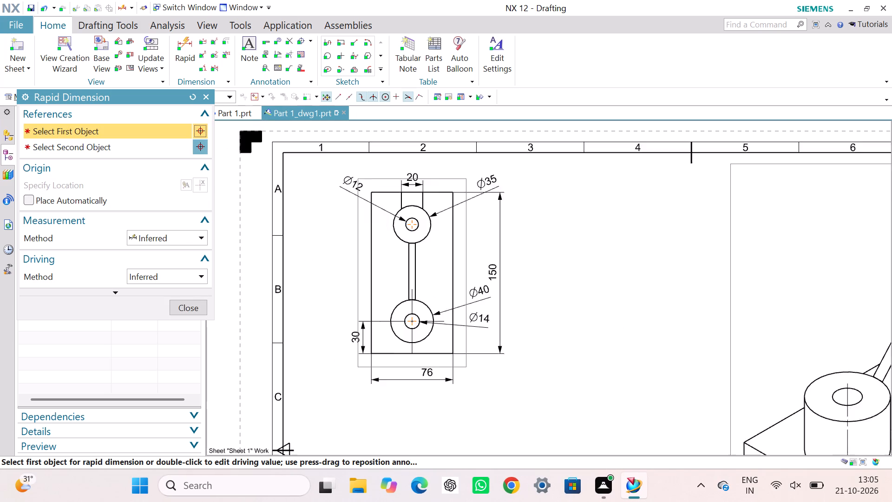
{"action": "scroll", "coordinate": [482, 360], "scroll_direction": "down", "scroll_amount": 6}
{"action": "middle_click_drag", "start_coordinate": [494, 384], "coordinate": [494, 267]}
{"action": "right_click_drag", "start_coordinate": [494, 384], "coordinate": [494, 267]}
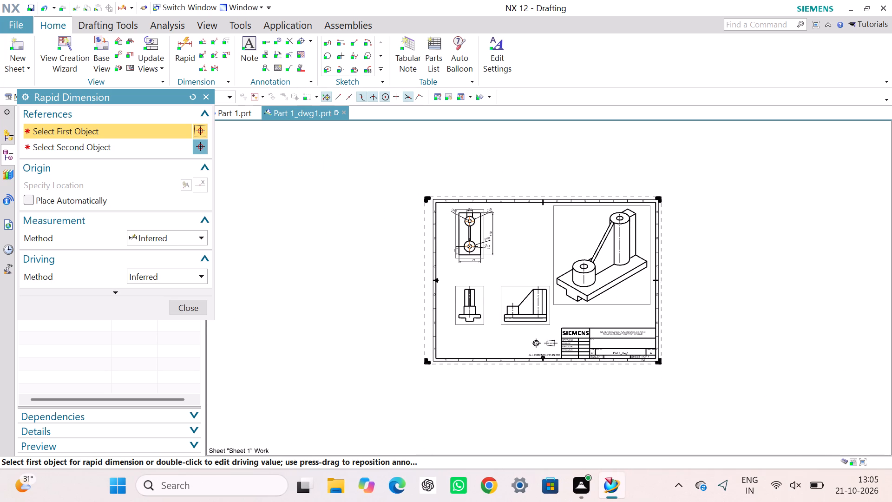
{"action": "right_click_drag", "start_coordinate": [494, 267], "coordinate": [494, 233]}
{"action": "middle_click_drag", "start_coordinate": [494, 267], "coordinate": [494, 232]}
{"action": "scroll", "coordinate": [518, 277], "scroll_direction": "up", "scroll_amount": 12}
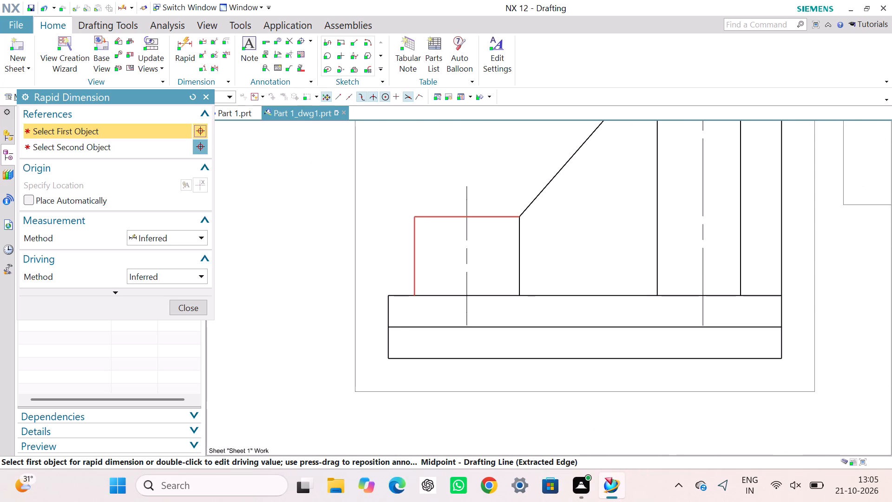
{"action": "left_click", "coordinate": [390, 297]}
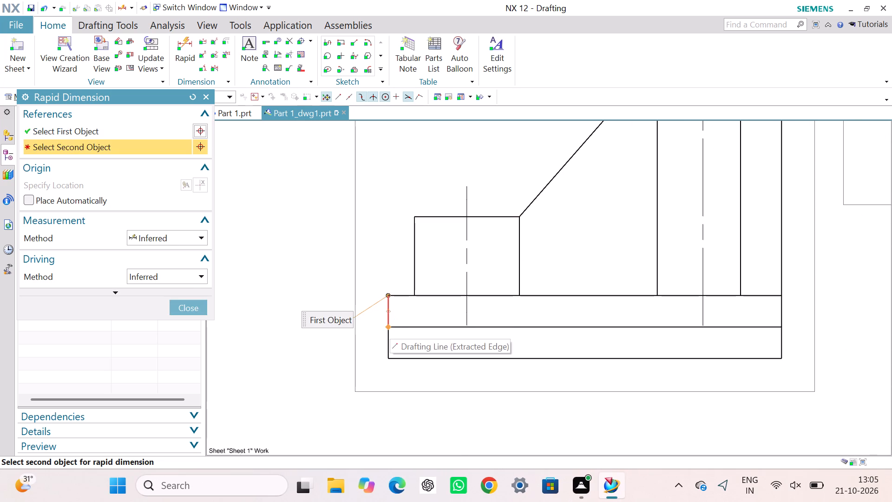
{"action": "left_click", "coordinate": [390, 327]}
{"action": "left_click", "coordinate": [357, 315]}
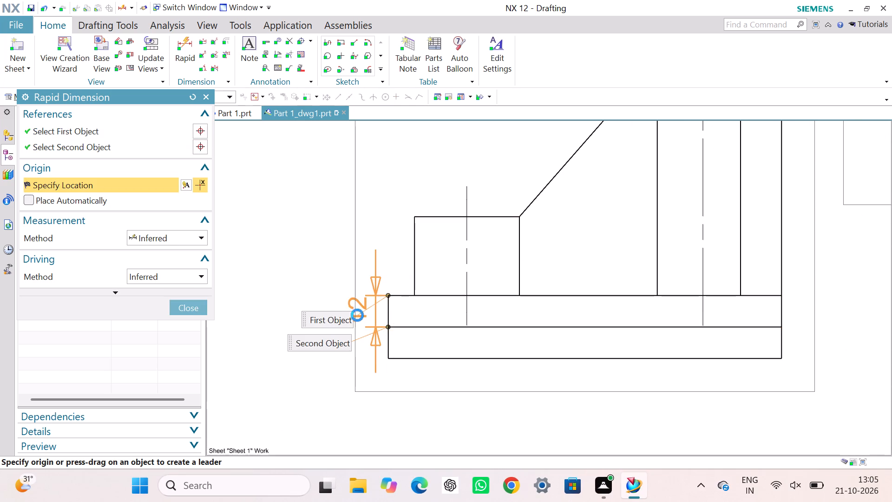
{"action": "left_click", "coordinate": [388, 360]}
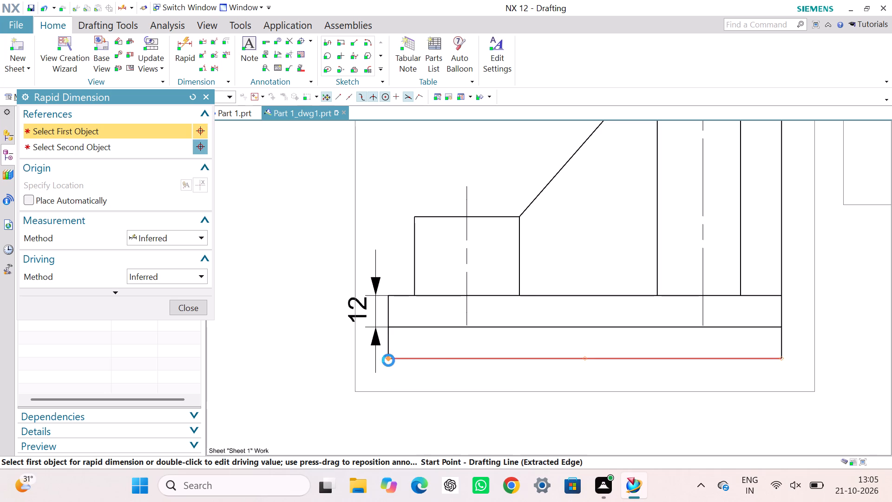
{"action": "left_click", "coordinate": [782, 358]}
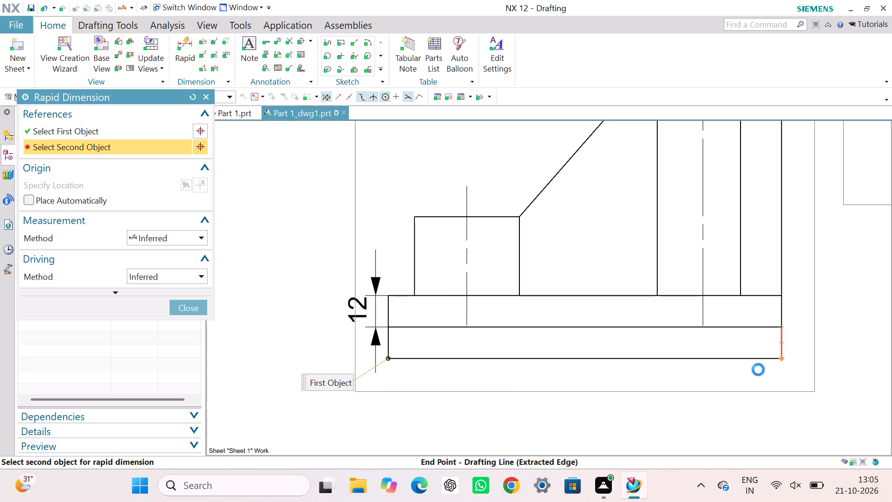
{"action": "left_click", "coordinate": [601, 407]}
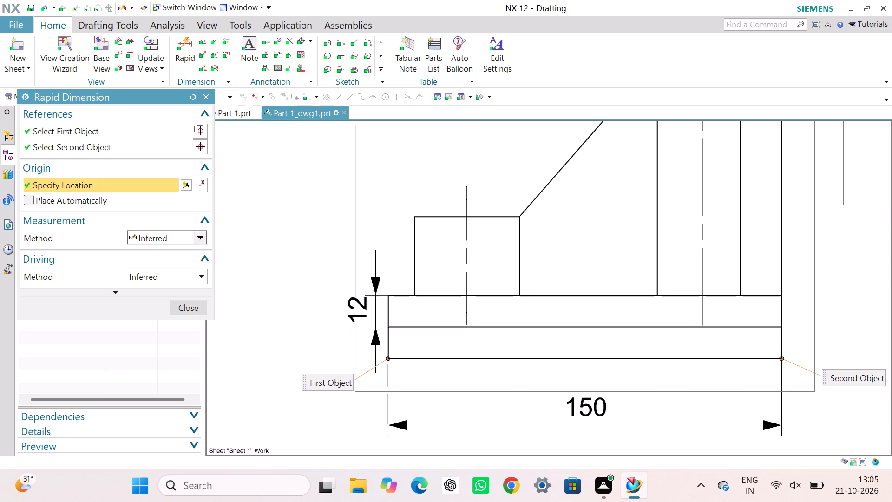
Add a Rapid Dimension for the height of the tongue under the base plate at the right end of the side view.
{"action": "left_click", "coordinate": [781, 338]}
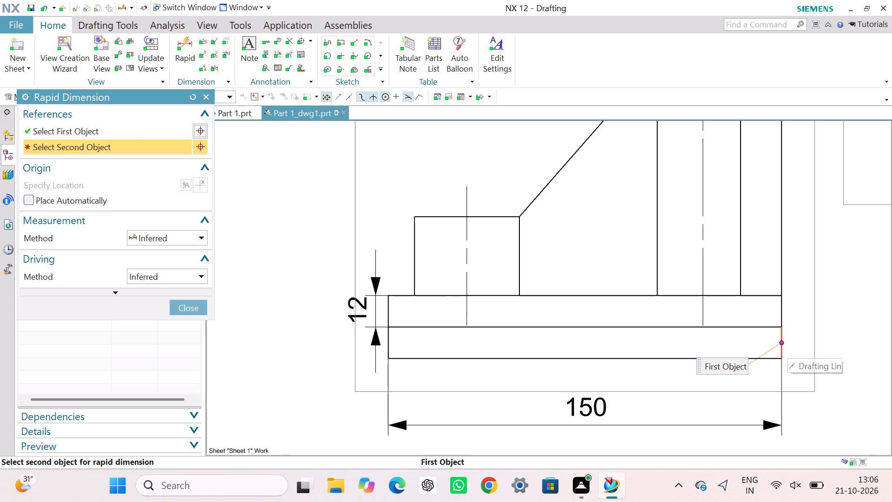
{"action": "key", "text": "Escape"}
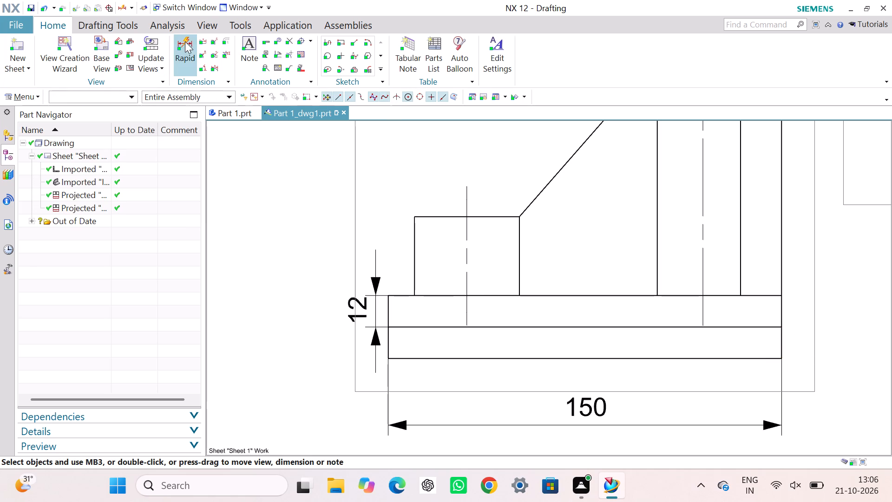
{"action": "left_click", "coordinate": [185, 41]}
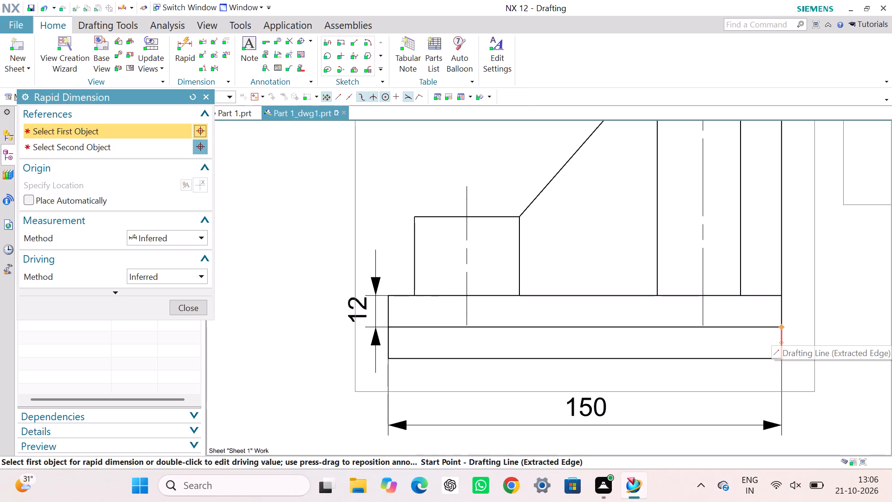
{"action": "left_click", "coordinate": [782, 328]}
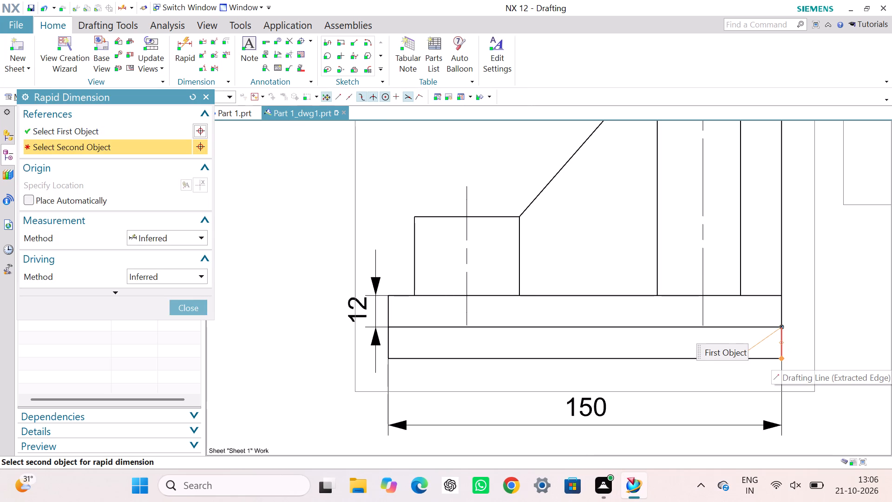
{"action": "left_click", "coordinate": [782, 358]}
{"action": "left_click", "coordinate": [797, 345]}
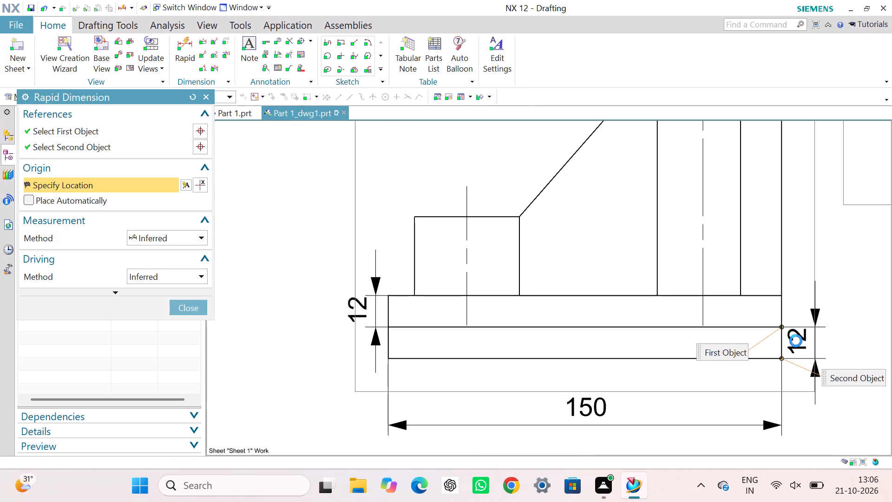
Dimension the tall boss's height above the base plate, placed to the right of the side view.
{"action": "scroll", "coordinate": [778, 305], "scroll_direction": "down", "scroll_amount": 6}
{"action": "scroll", "coordinate": [733, 225], "scroll_direction": "down", "scroll_amount": 7}
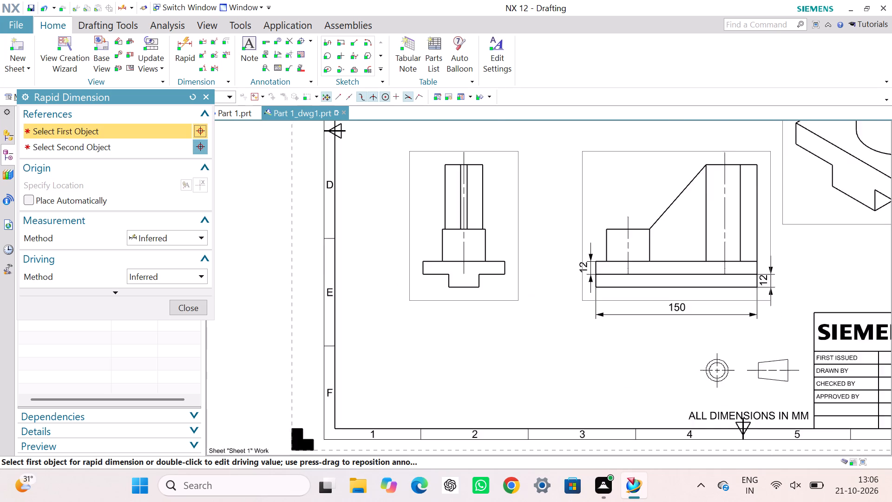
{"action": "scroll", "coordinate": [756, 195], "scroll_direction": "up", "scroll_amount": 3}
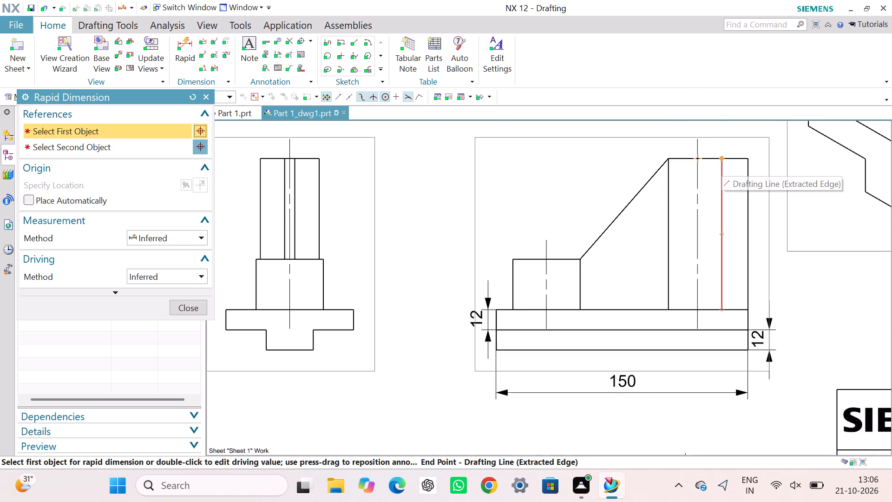
{"action": "left_click", "coordinate": [721, 159]}
{"action": "left_click", "coordinate": [722, 307]}
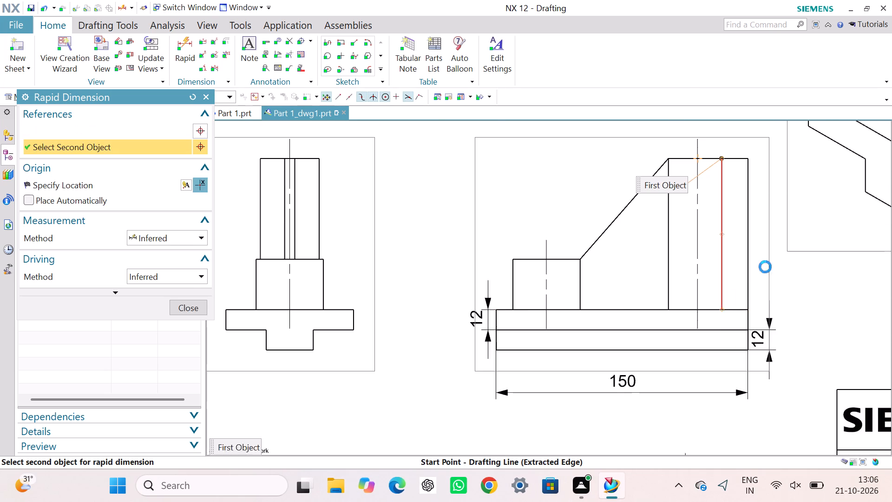
{"action": "left_click", "coordinate": [761, 254]}
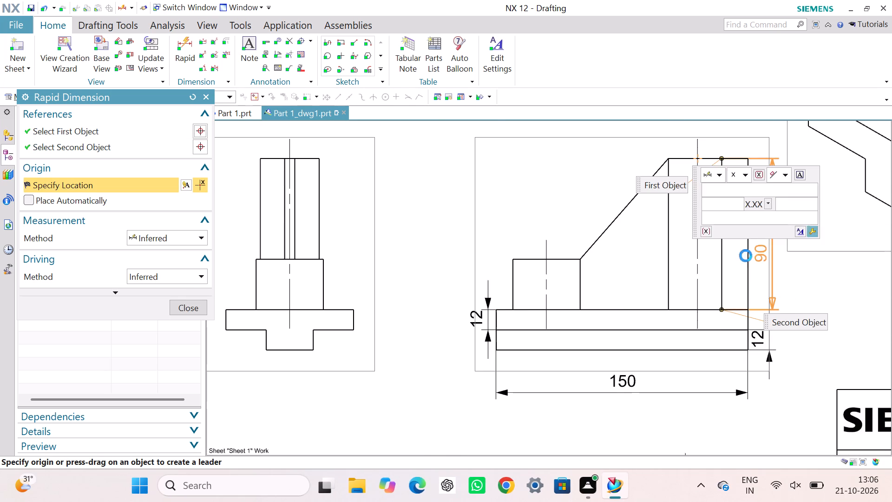
Dimension the base plate's flange thickness at the right side of the front view.
{"action": "scroll", "coordinate": [398, 250], "scroll_direction": "down", "scroll_amount": 4}
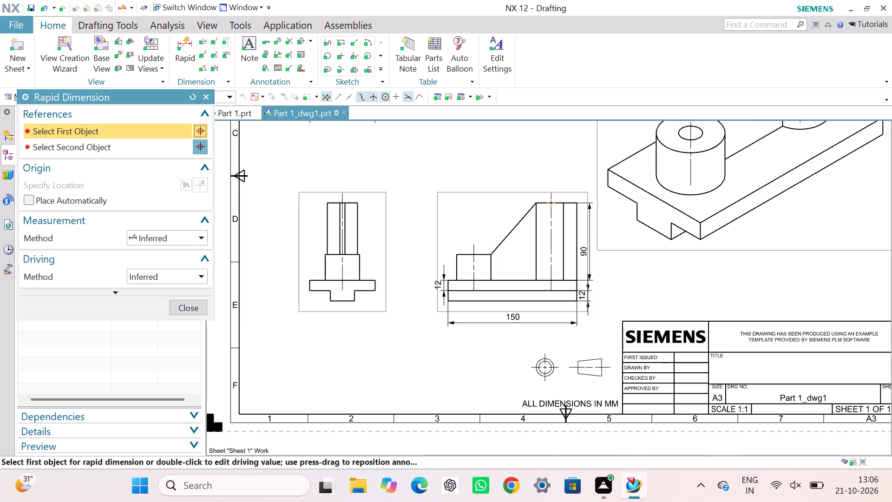
{"action": "scroll", "coordinate": [360, 296], "scroll_direction": "up", "scroll_amount": 6}
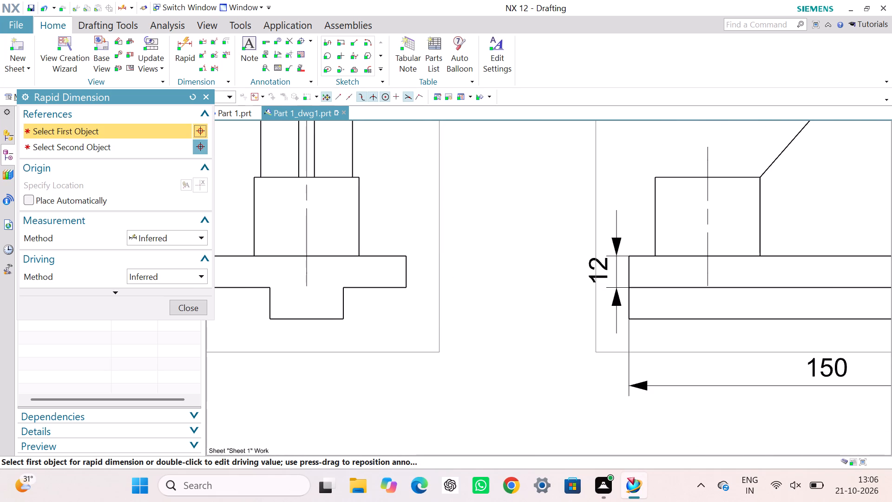
{"action": "left_click", "coordinate": [407, 287]}
{"action": "left_click", "coordinate": [405, 257]}
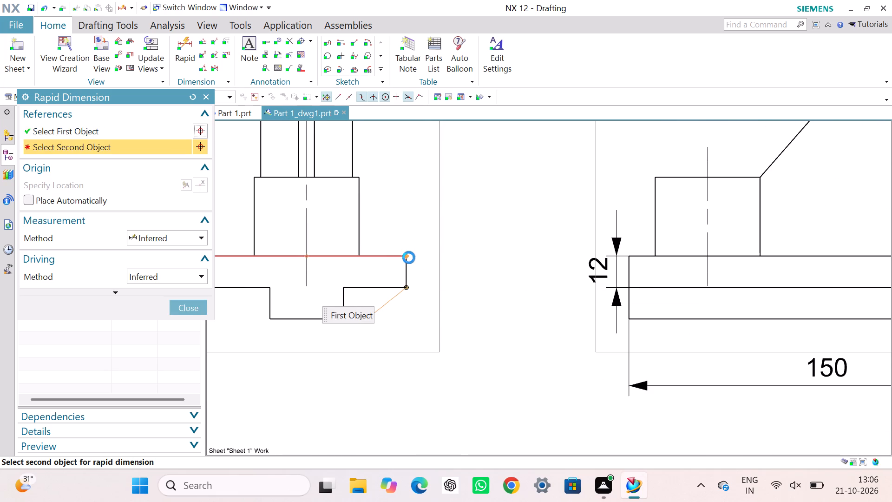
{"action": "left_click", "coordinate": [424, 265]}
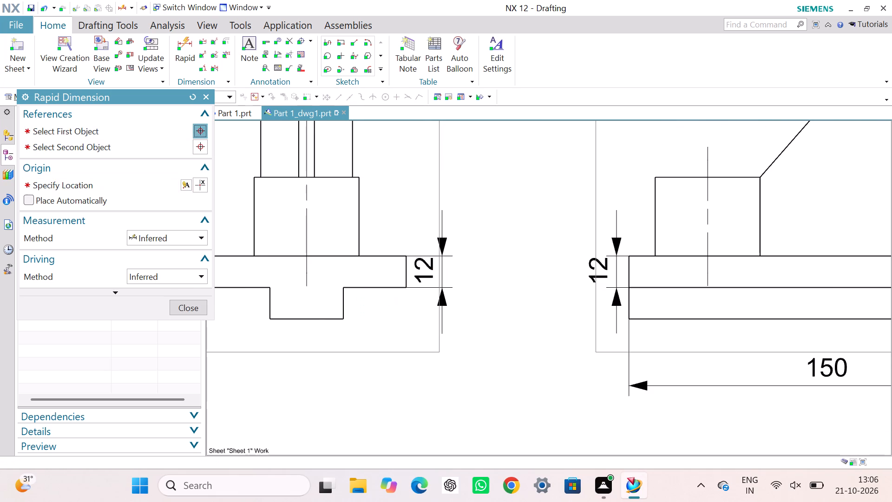
Dimension the bottom tongue in the front view, placing its height in line with the flange thickness and its width below the view.
{"action": "left_click", "coordinate": [344, 289]}
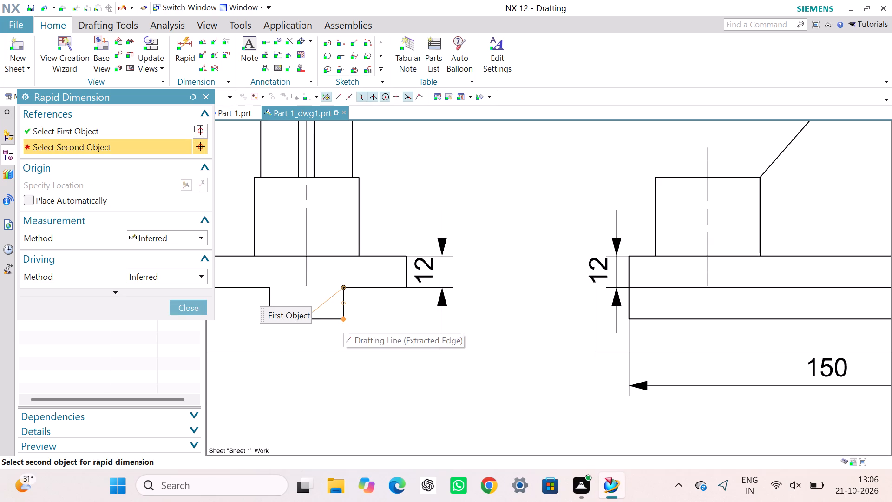
{"action": "left_click", "coordinate": [343, 318]}
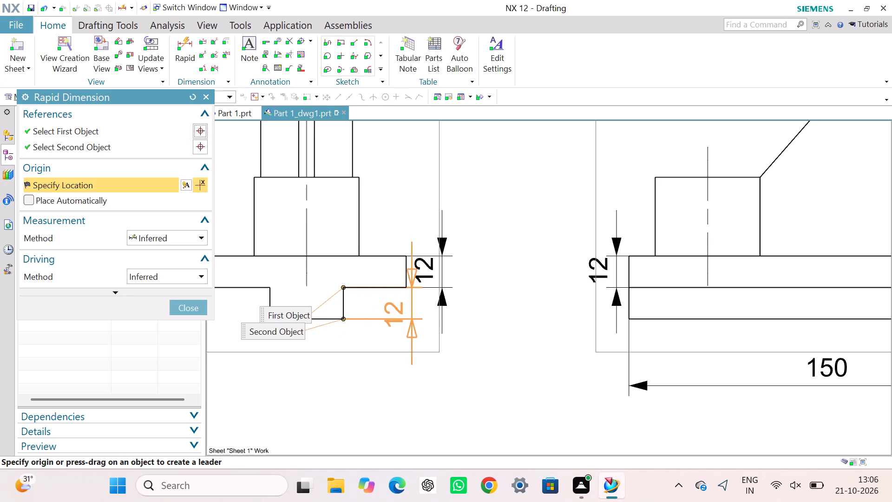
{"action": "left_click", "coordinate": [435, 316]}
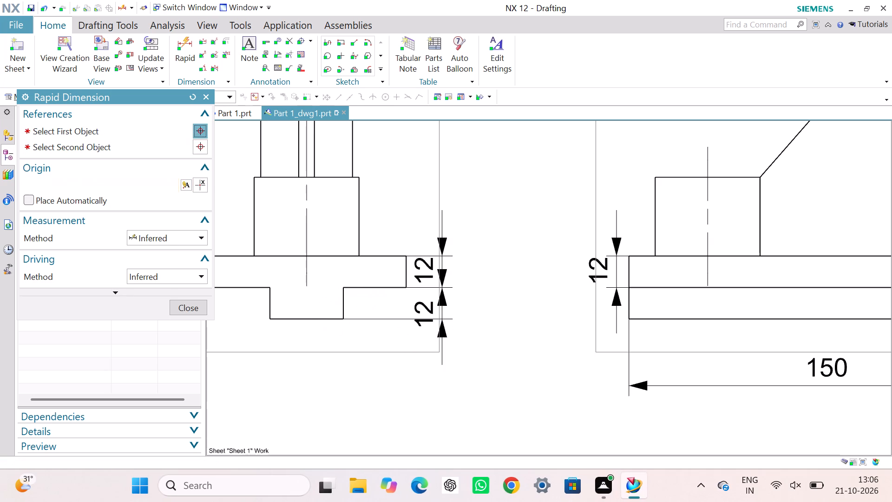
{"action": "left_click", "coordinate": [271, 319]}
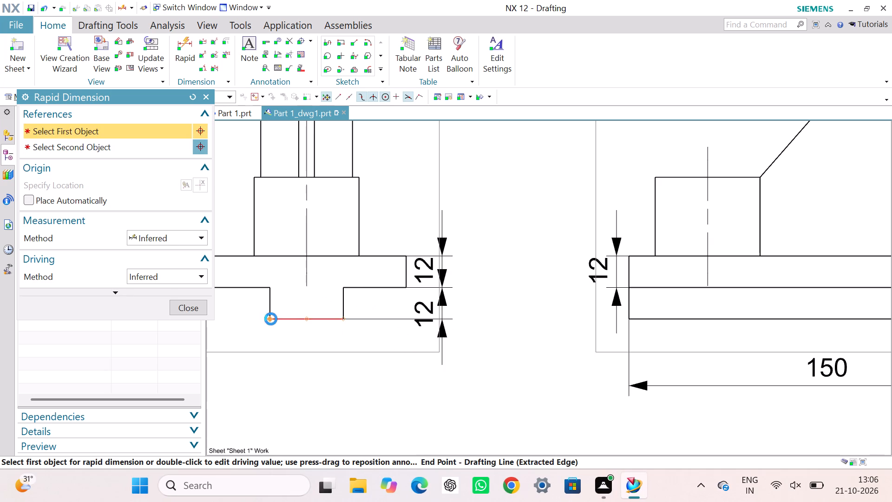
{"action": "left_click", "coordinate": [343, 320]}
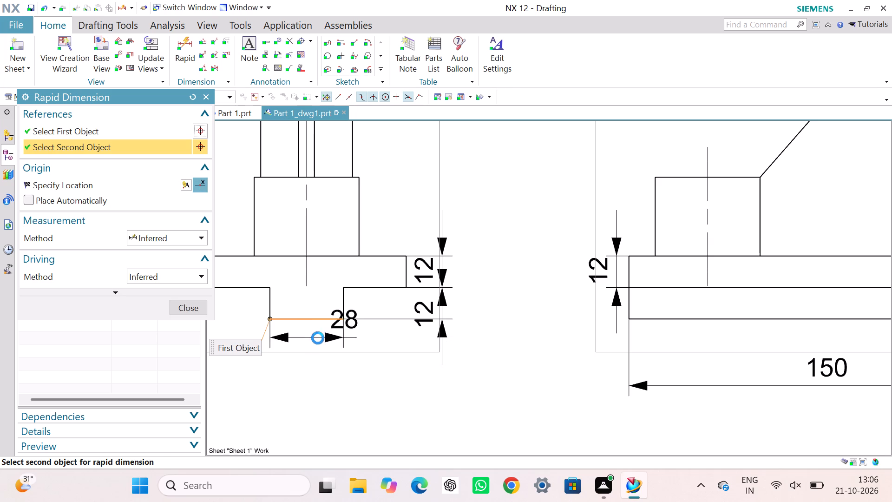
{"action": "left_click", "coordinate": [313, 358]}
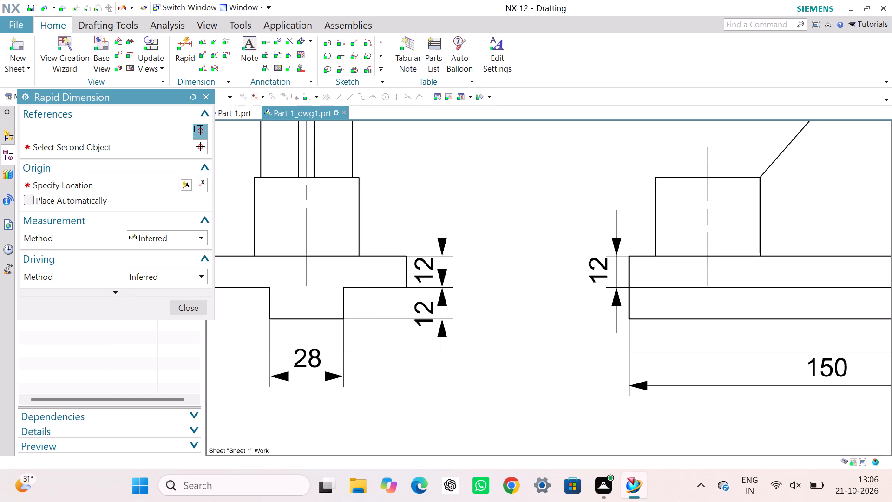
Dimension the width of the base flange's overhang beside the bottom tongue in the front view, placed below the view.
{"action": "middle_click_drag", "start_coordinate": [326, 334], "coordinate": [495, 308]}
{"action": "right_click_drag", "start_coordinate": [326, 334], "coordinate": [495, 308]}
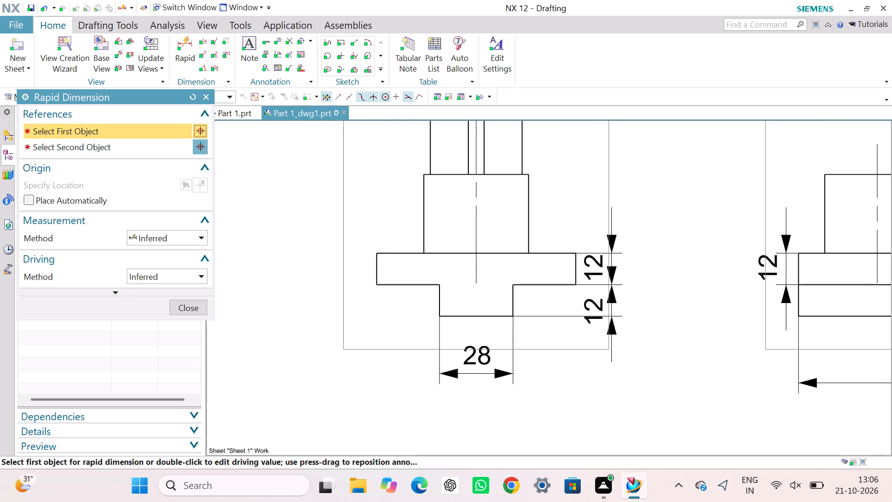
{"action": "left_click", "coordinate": [377, 283]}
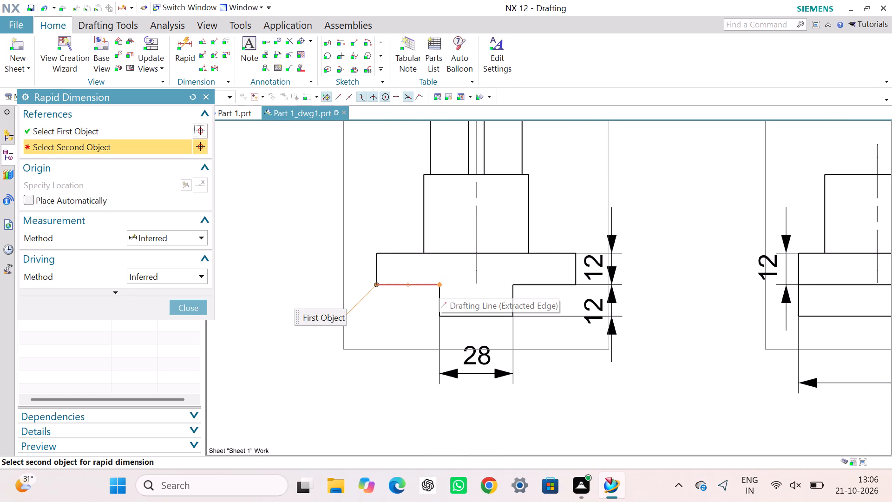
{"action": "left_click", "coordinate": [435, 285]}
{"action": "left_click", "coordinate": [400, 336]}
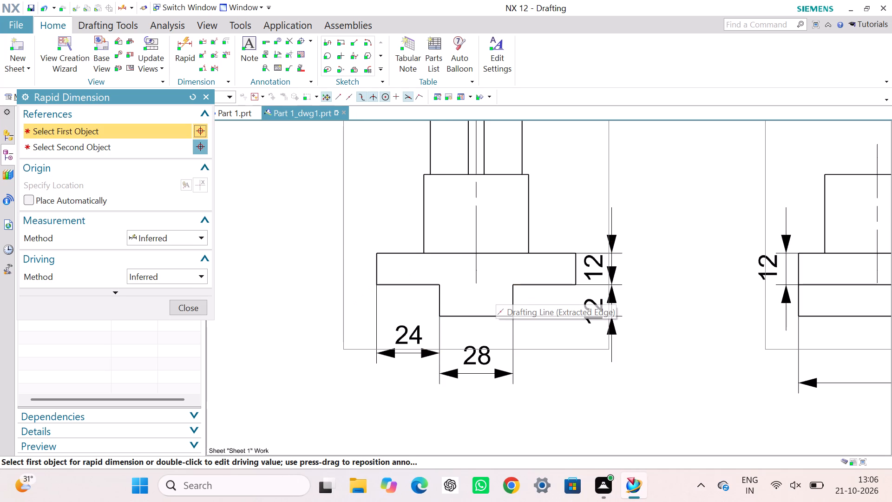
{"action": "scroll", "coordinate": [472, 298], "scroll_direction": "down", "scroll_amount": 6}
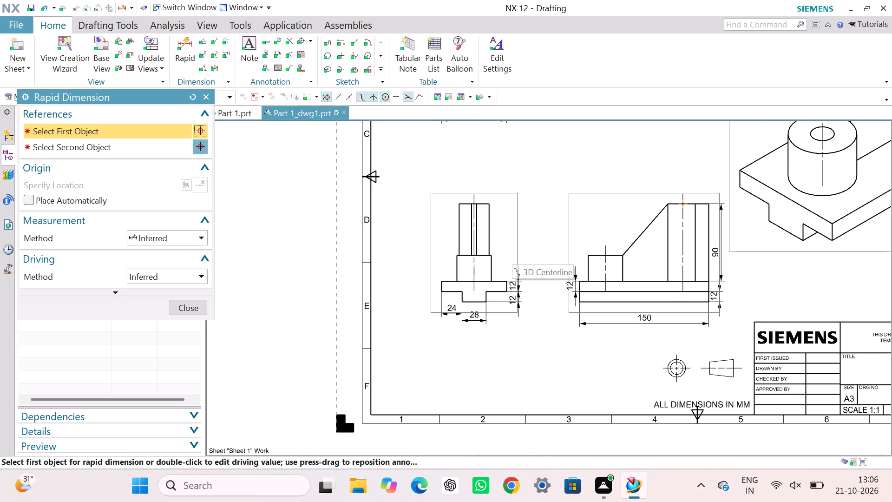
{"action": "scroll", "coordinate": [536, 242], "scroll_direction": "down", "scroll_amount": 7}
{"action": "scroll", "coordinate": [571, 201], "scroll_direction": "up", "scroll_amount": 4}
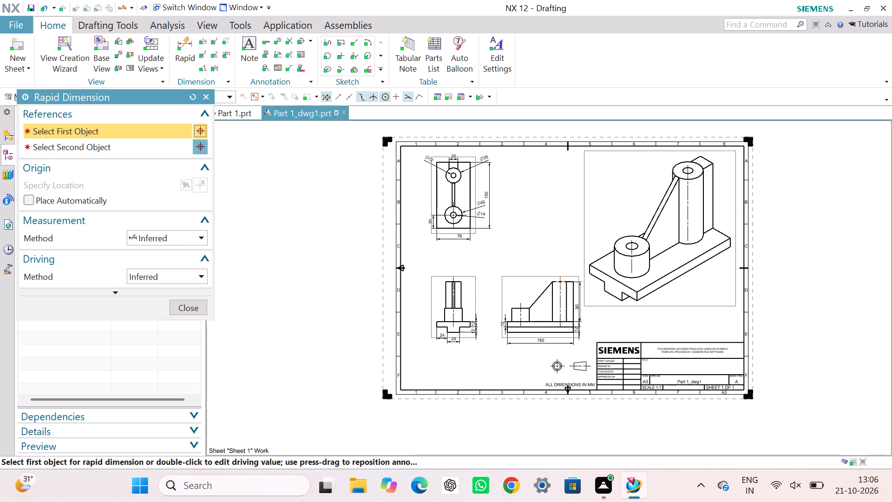
{"action": "left_click", "coordinate": [194, 303]}
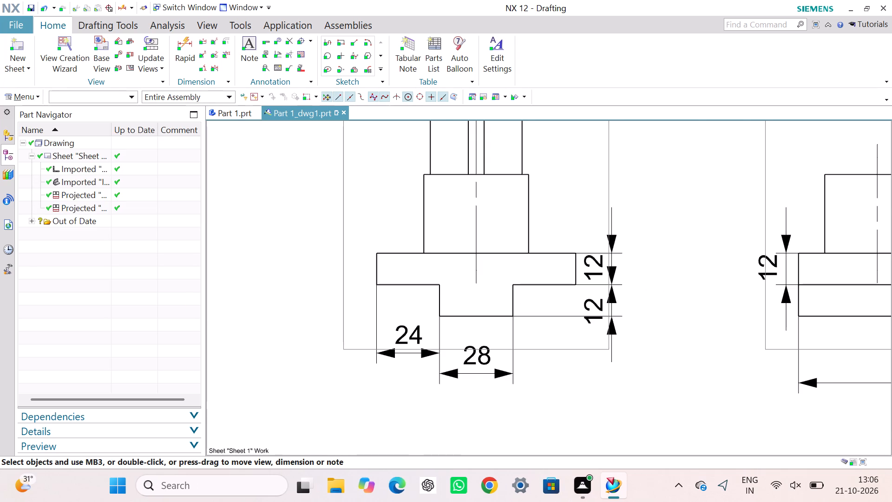
Set the isometric view's shading rendering style to Fully Shaded.
{"action": "scroll", "coordinate": [427, 256], "scroll_direction": "down", "scroll_amount": 10}
{"action": "scroll", "coordinate": [531, 160], "scroll_direction": "up", "scroll_amount": 1}
{"action": "scroll", "coordinate": [530, 158], "scroll_direction": "down", "scroll_amount": 1}
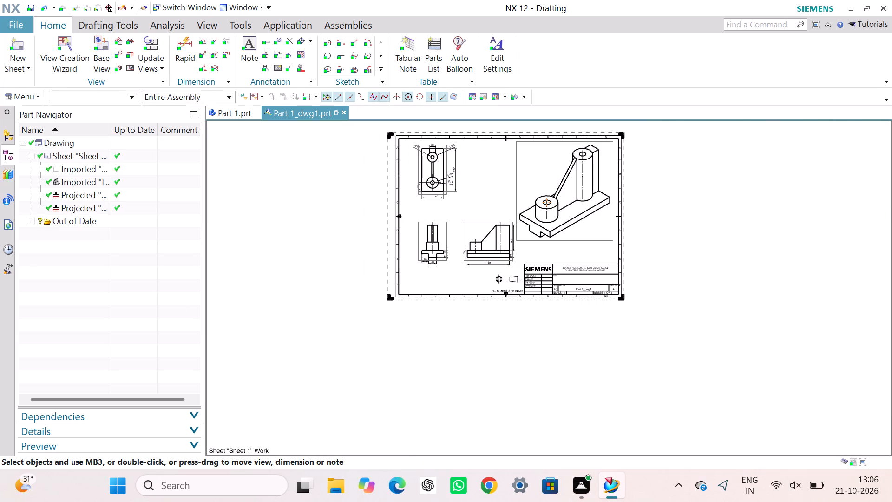
{"action": "scroll", "coordinate": [530, 158], "scroll_direction": "up", "scroll_amount": 2}
{"action": "scroll", "coordinate": [530, 158], "scroll_direction": "down", "scroll_amount": 1}
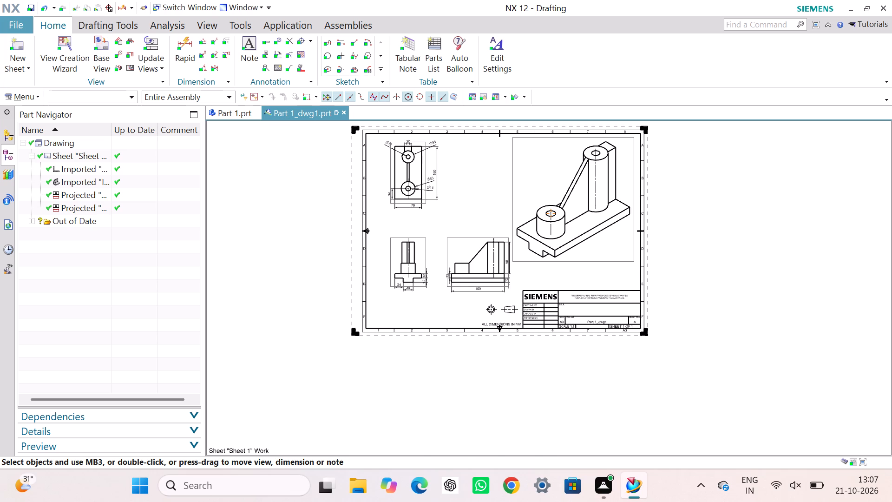
{"action": "right_click", "coordinate": [512, 153]}
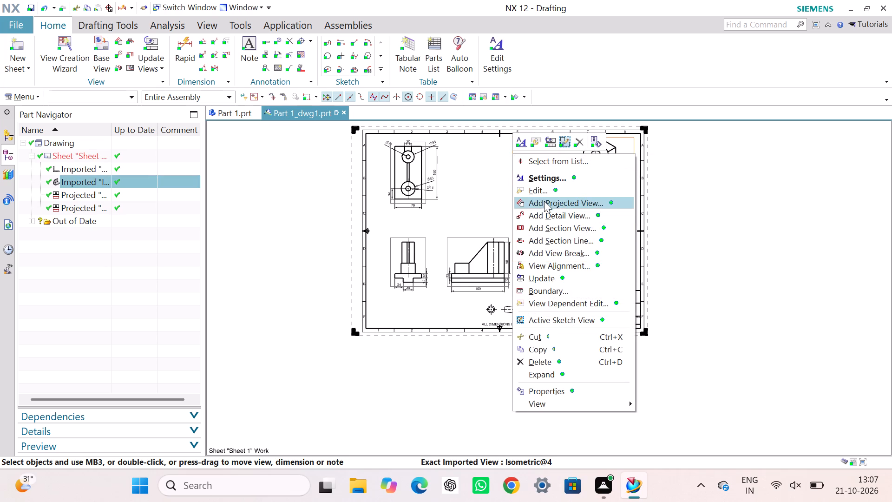
{"action": "left_click", "coordinate": [540, 181]}
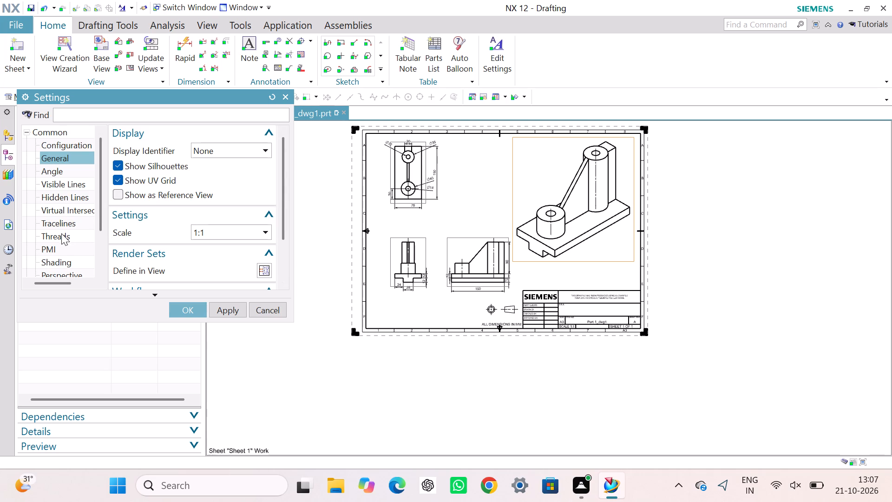
{"action": "left_click", "coordinate": [65, 259]}
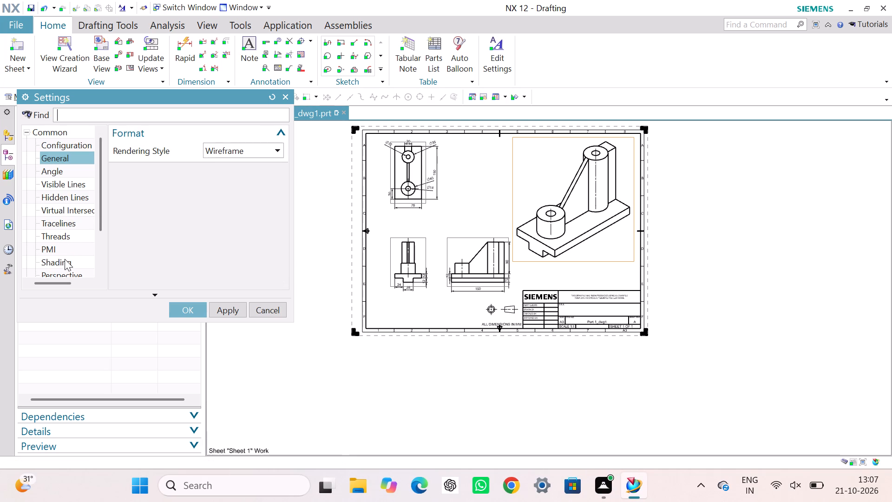
{"action": "left_click", "coordinate": [247, 155]}
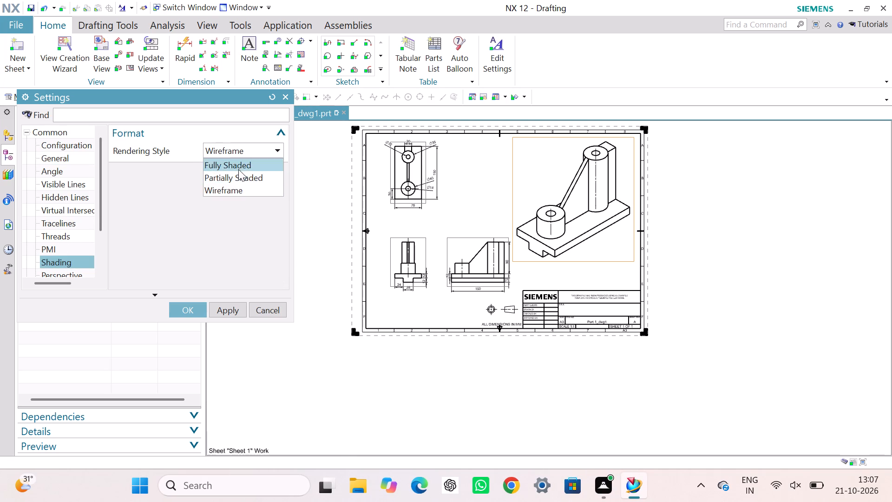
{"action": "left_click", "coordinate": [239, 167]}
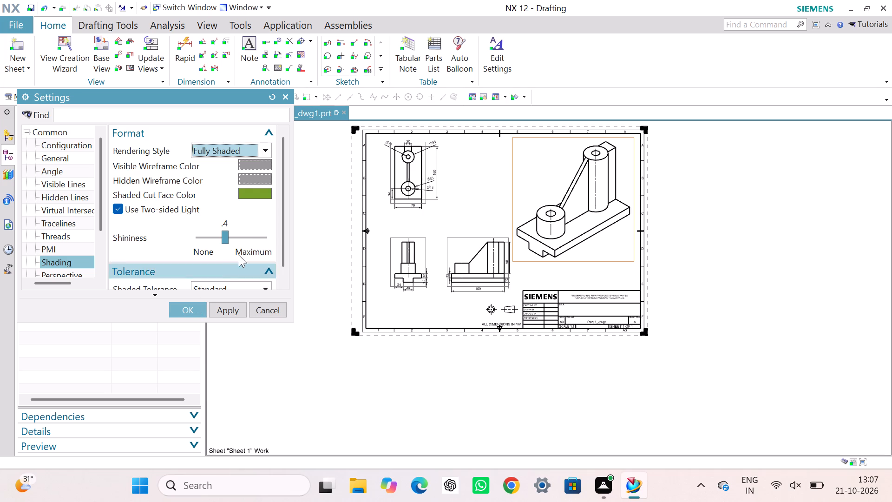
{"action": "left_click_drag", "start_coordinate": [281, 222], "coordinate": [274, 280]}
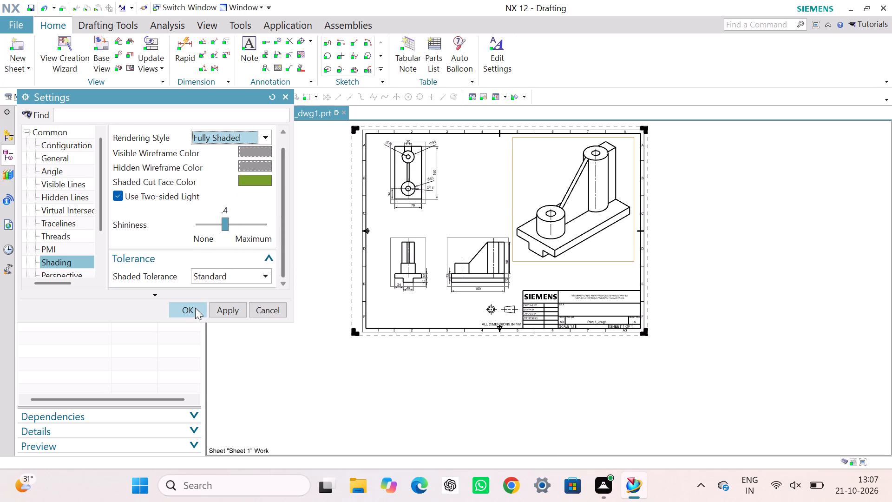
{"action": "left_click", "coordinate": [195, 308]}
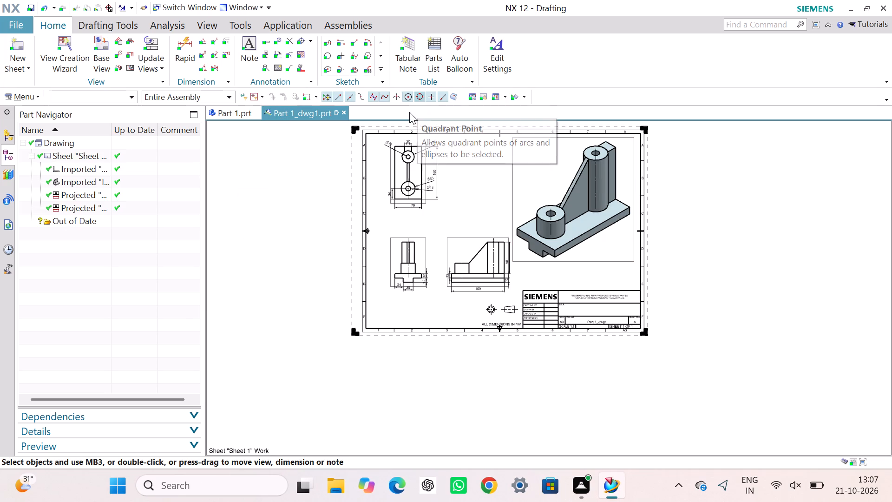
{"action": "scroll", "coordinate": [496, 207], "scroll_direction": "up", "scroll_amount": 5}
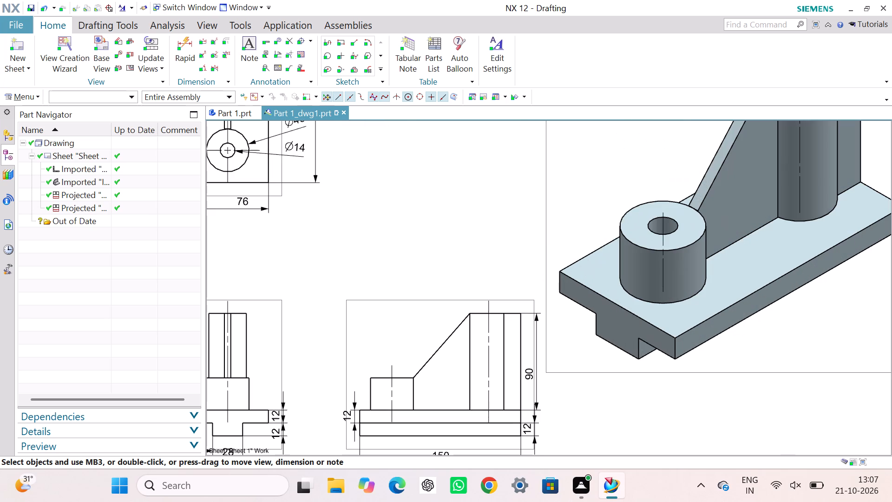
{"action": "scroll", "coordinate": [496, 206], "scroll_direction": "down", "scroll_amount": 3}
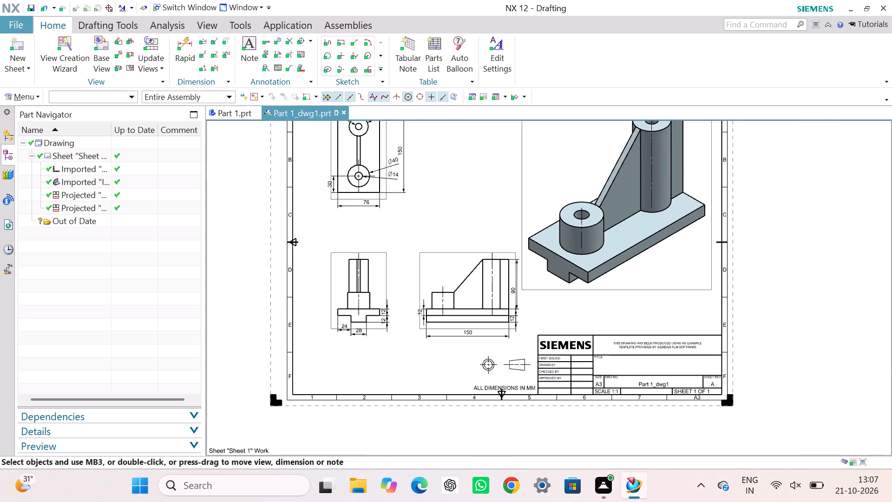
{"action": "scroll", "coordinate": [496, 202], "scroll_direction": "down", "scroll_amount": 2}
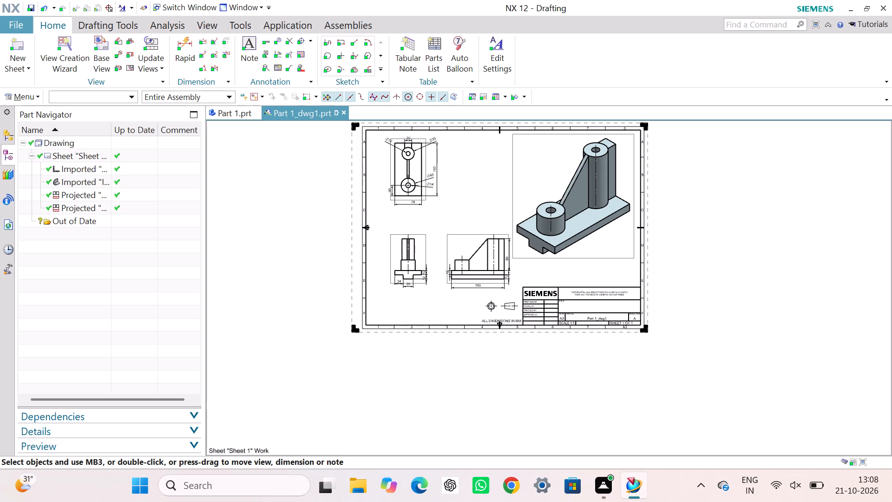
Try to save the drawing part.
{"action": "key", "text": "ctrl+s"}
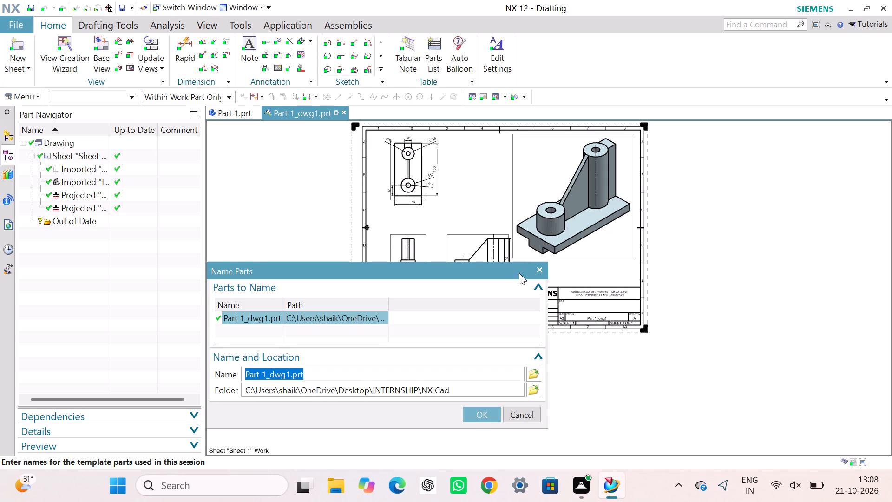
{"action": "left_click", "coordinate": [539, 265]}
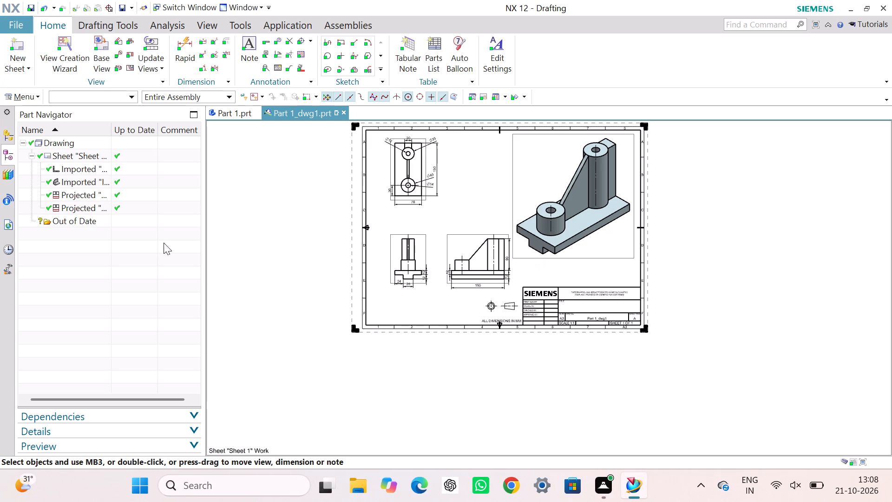
Export Sheet 1 (A3) of the drawing as a PDF to the default destination.
{"action": "left_click", "coordinate": [16, 26]}
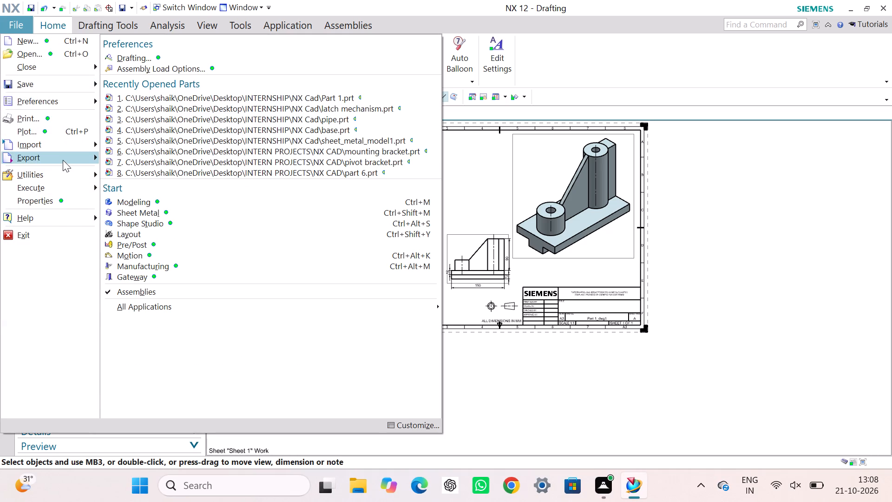
{"action": "left_click", "coordinate": [160, 95]}
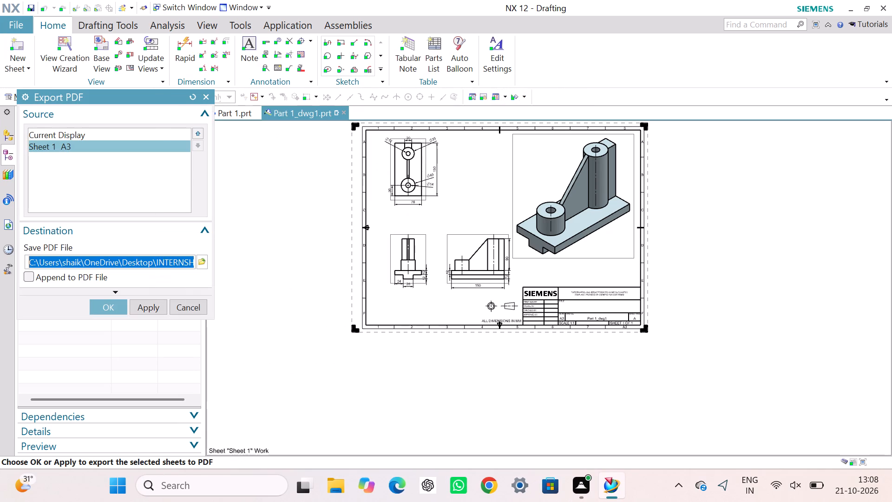
{"action": "left_click", "coordinate": [122, 309]}
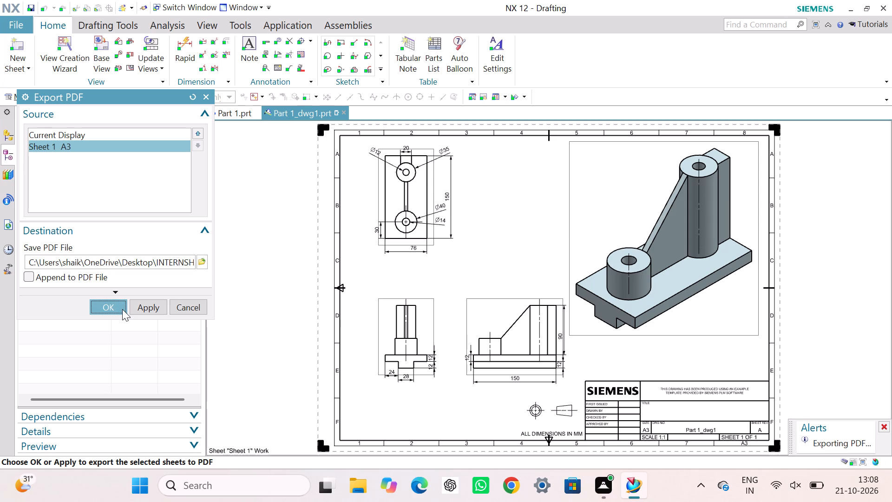